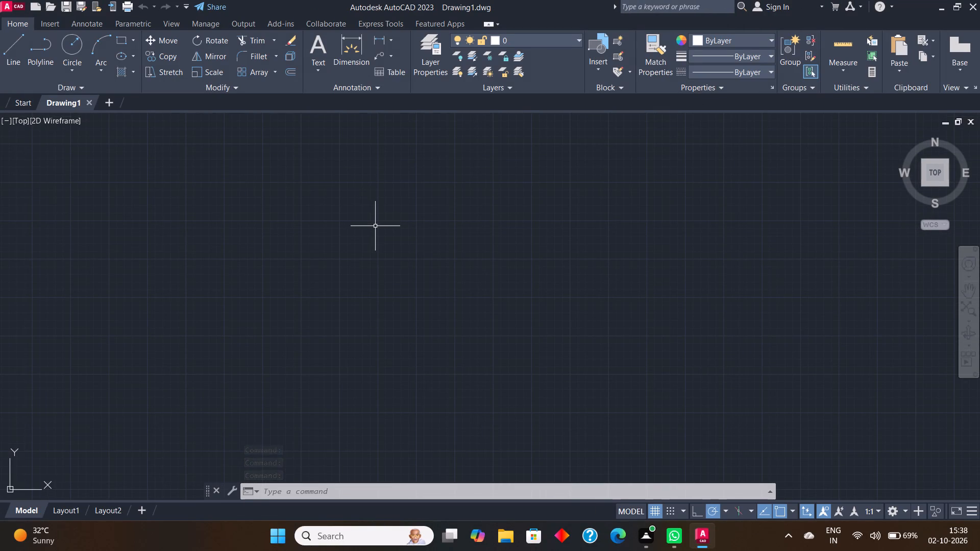
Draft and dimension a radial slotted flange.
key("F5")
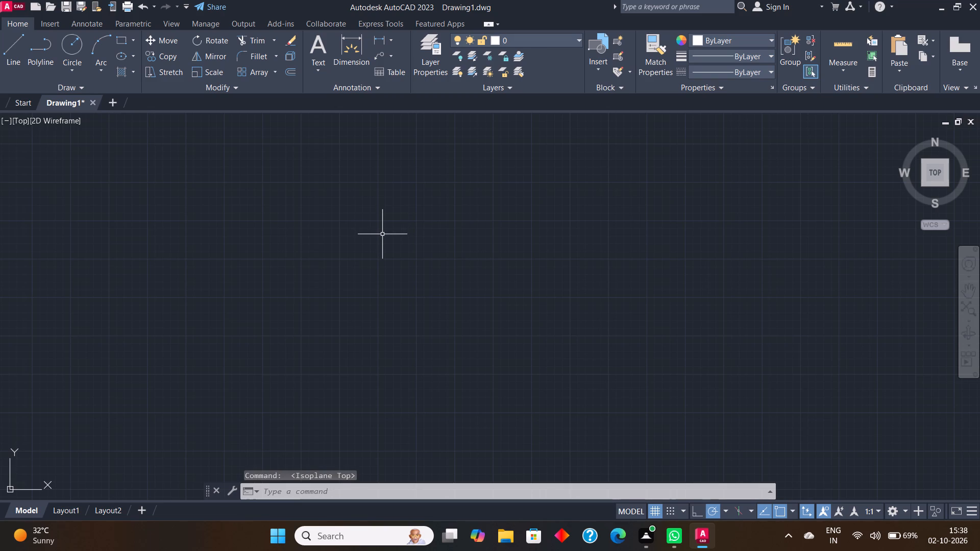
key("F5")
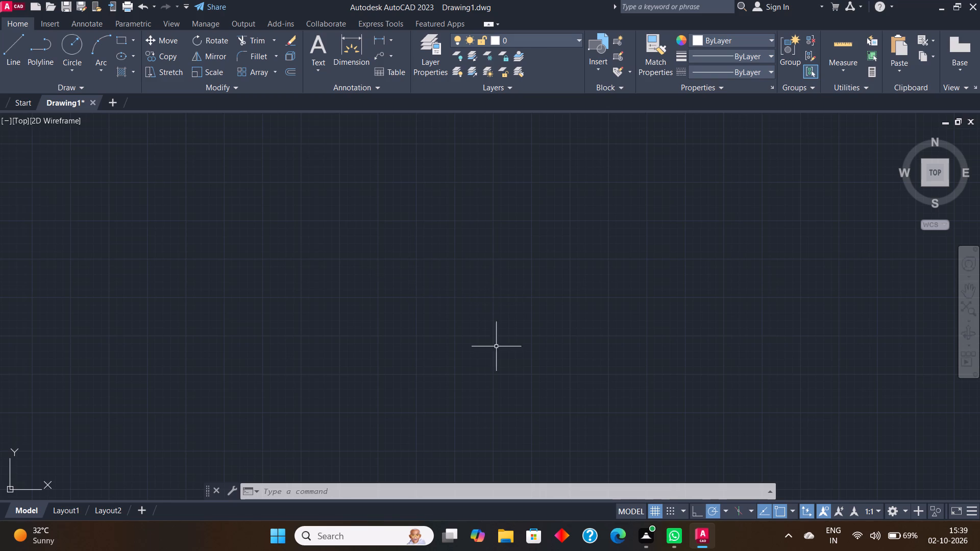
Turn on command logging with LOGFILEON.
left_click(462, 491)
type("lo")
key("g")
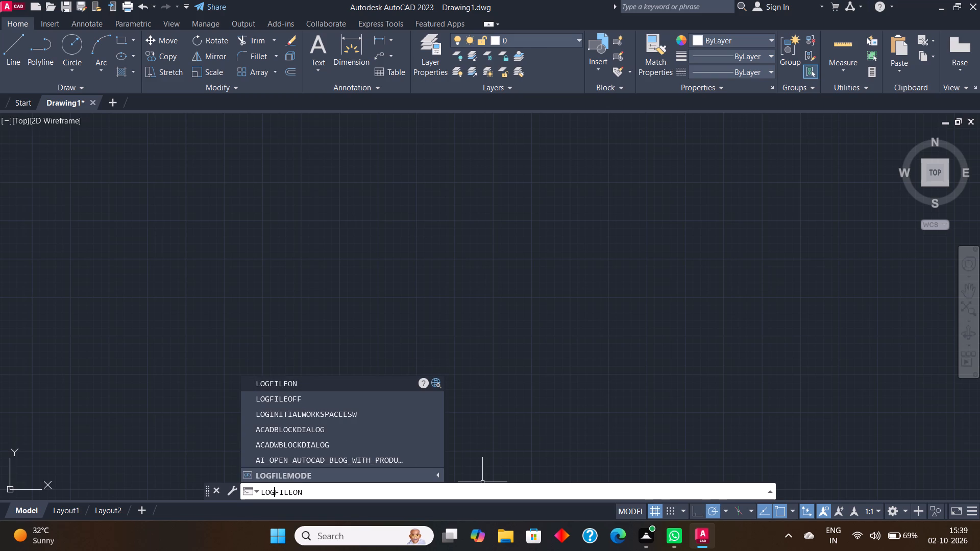
left_click(357, 383)
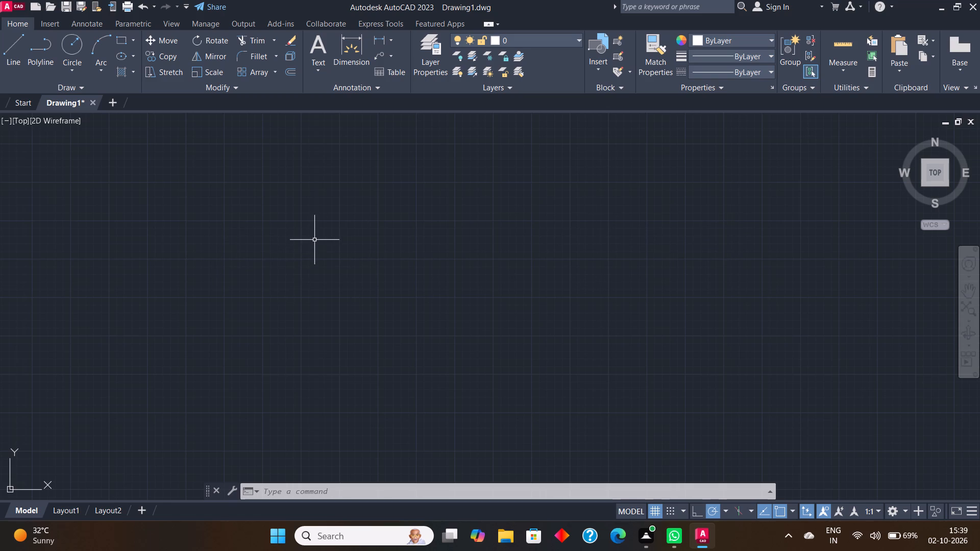
Create a new layer, Layer1, in the Layer Properties Manager.
left_click(334, 487)
type("lay")
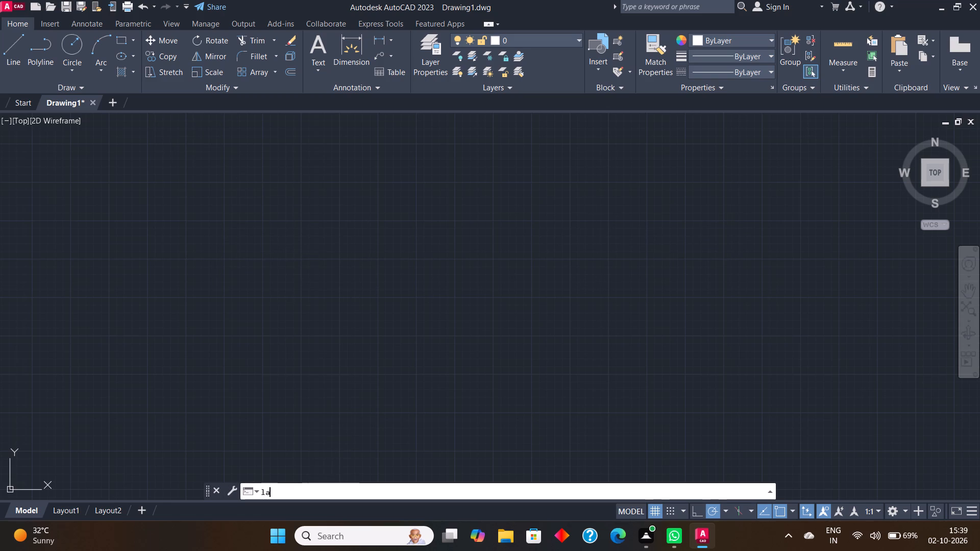
left_click(283, 357)
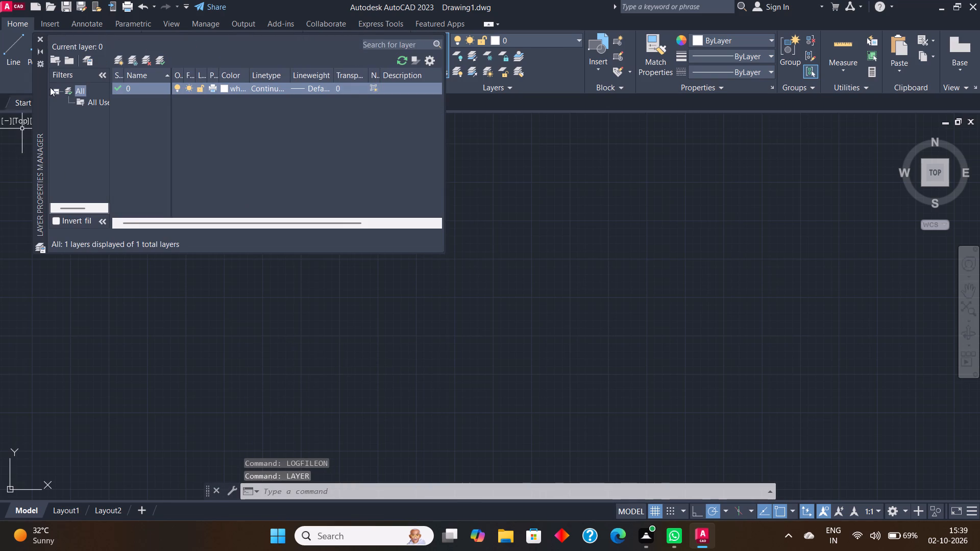
left_click(114, 62)
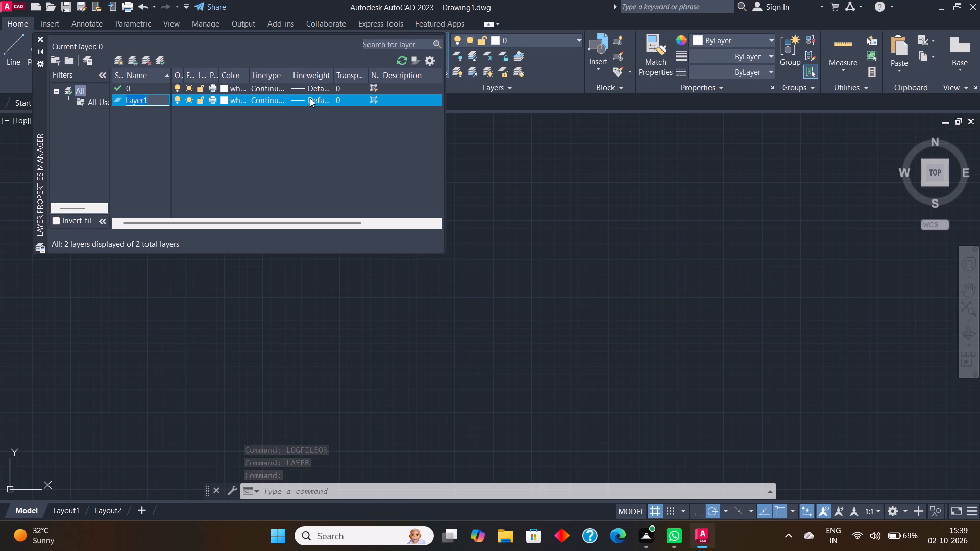
Load the CENTER2 linetype from acadiso.lin through Layer1's linetype selection, accepting the Continuous linetype for the layer.
left_click(261, 102)
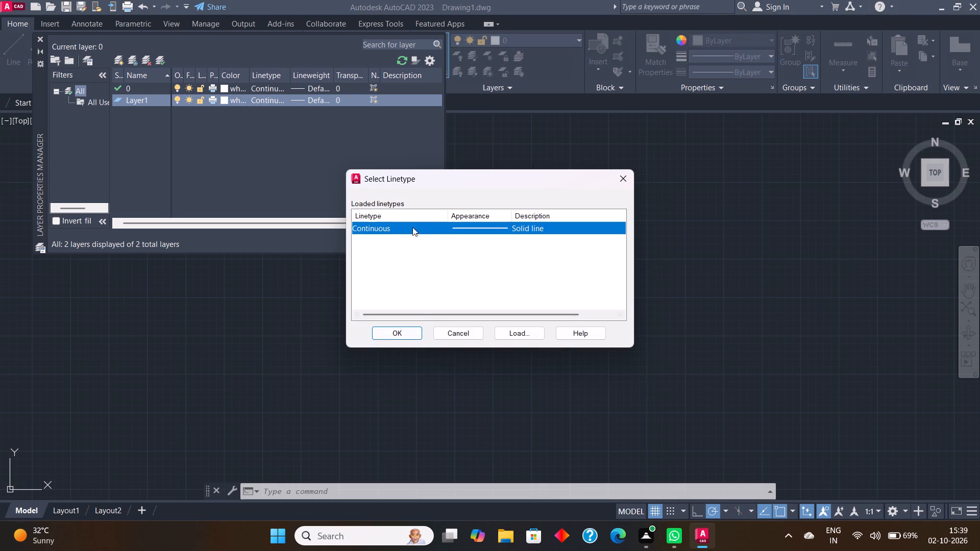
left_click(521, 332)
scroll(470, 242, "down", 2)
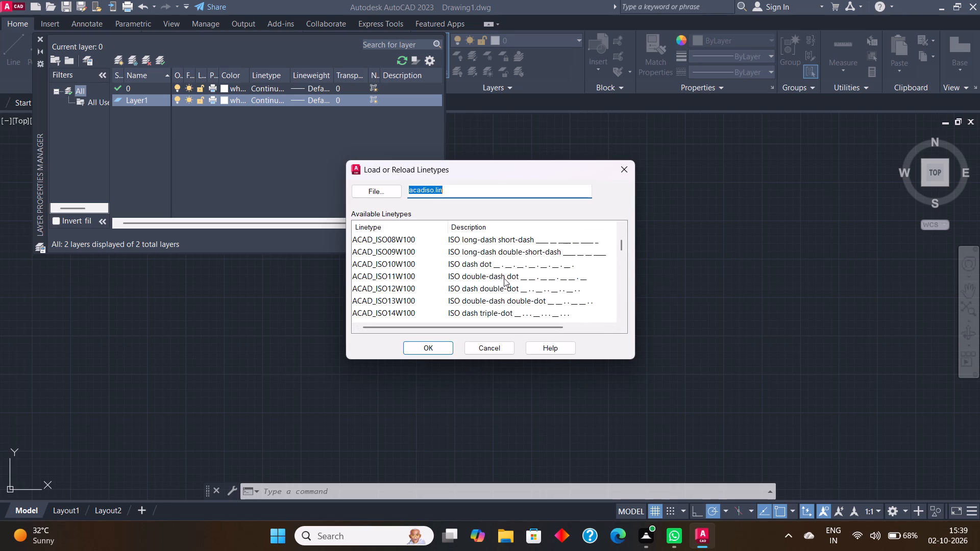
scroll(506, 285, "down", 2)
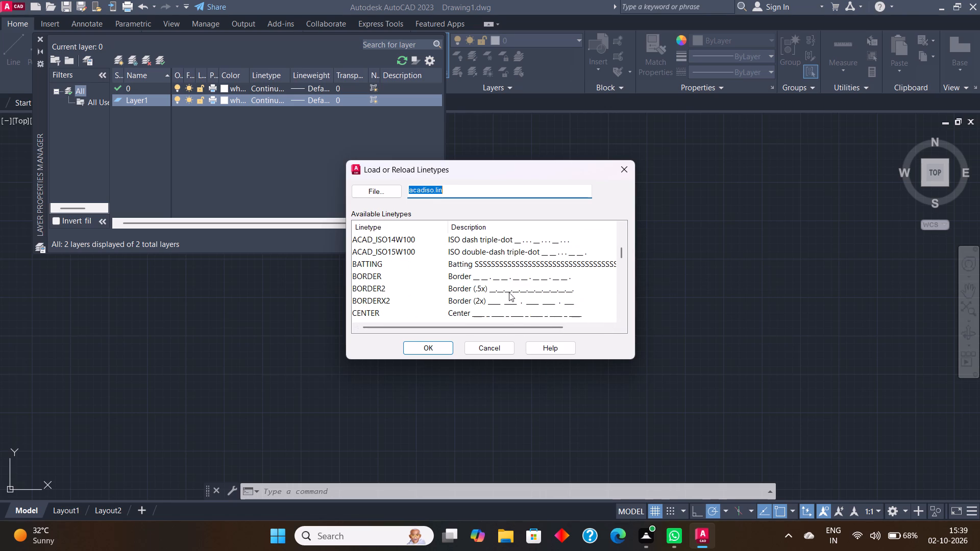
scroll(511, 299, "down", 1)
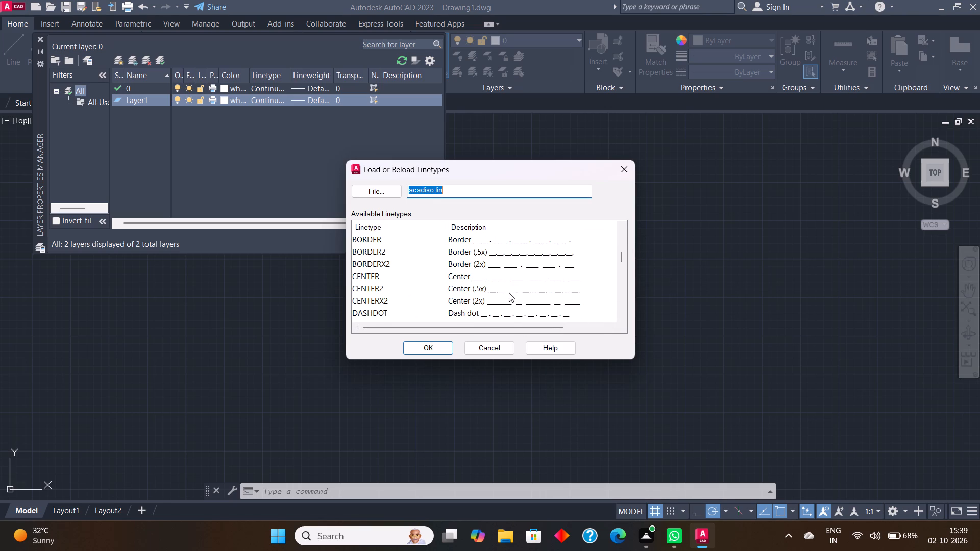
left_click(509, 288)
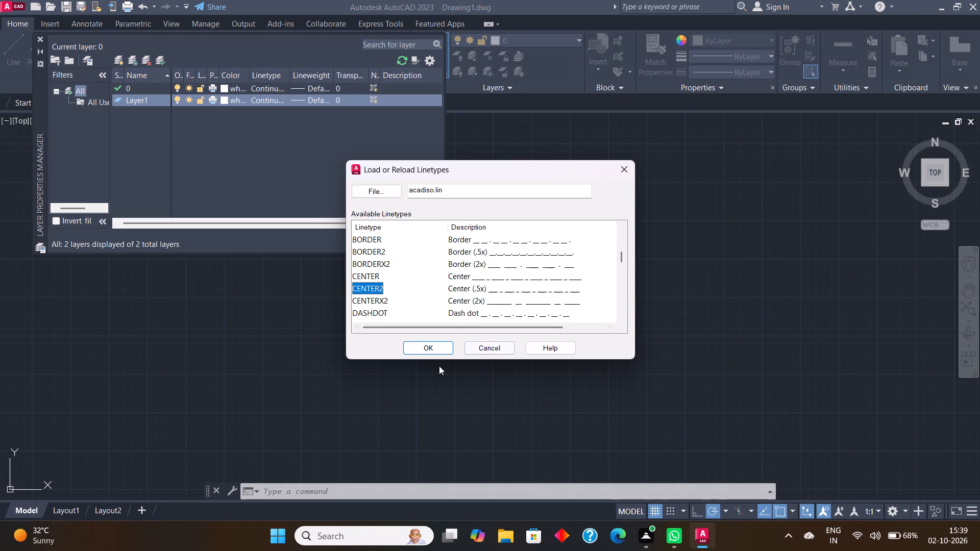
left_click(432, 347)
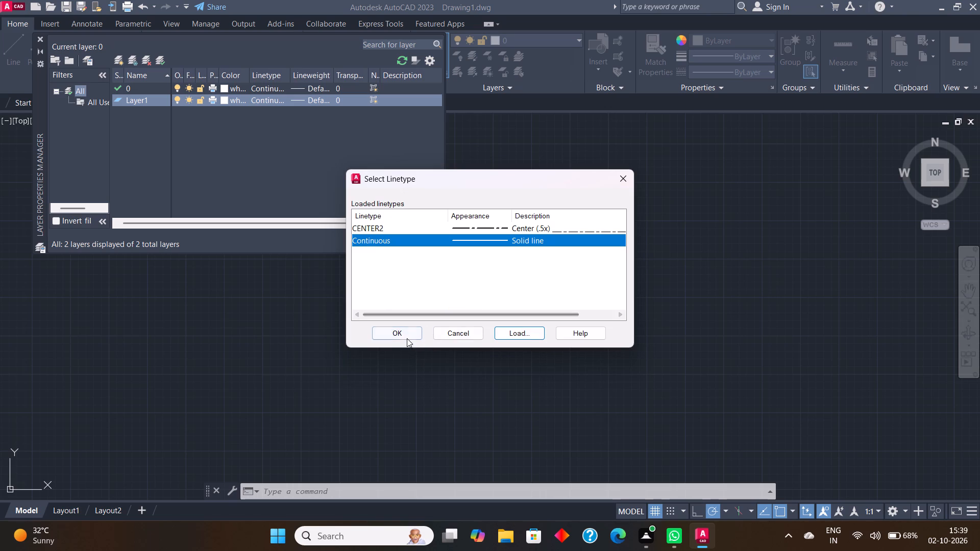
left_click(401, 337)
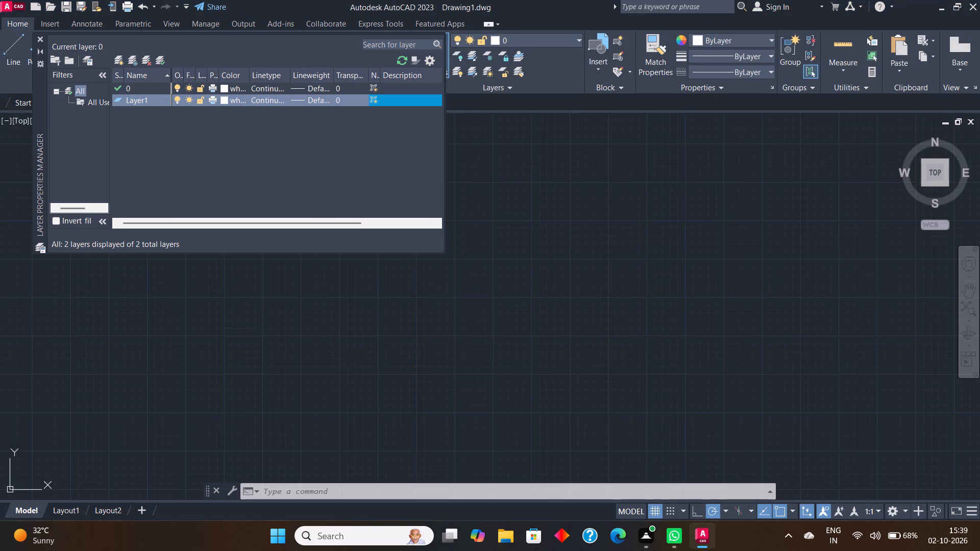
Set Layer1's colour to red and close the Layer Properties Manager.
left_click(222, 101)
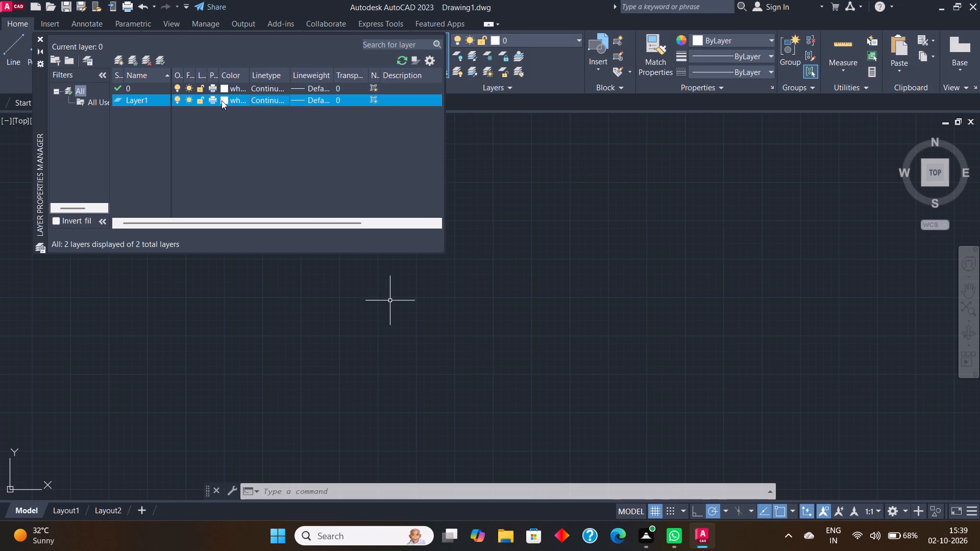
left_click(590, 330)
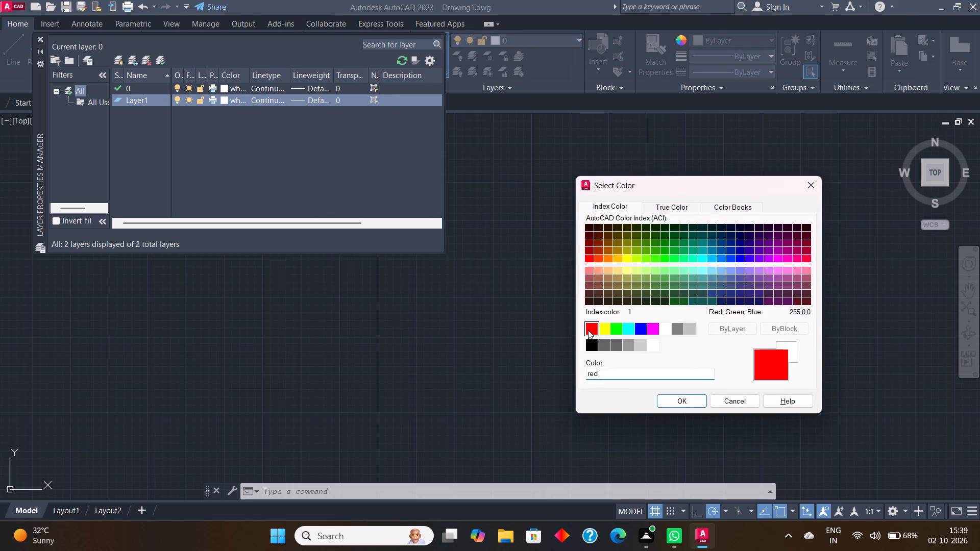
left_click(671, 403)
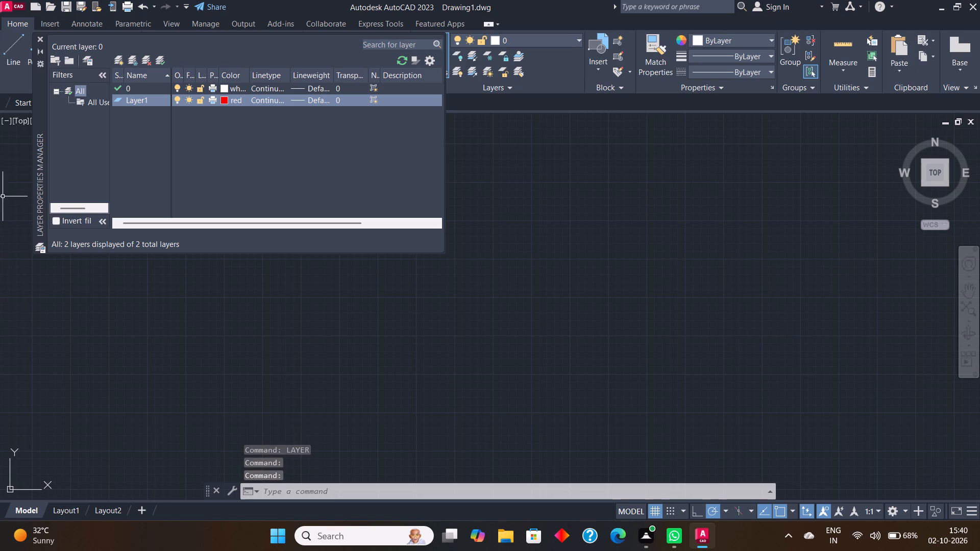
left_click(38, 40)
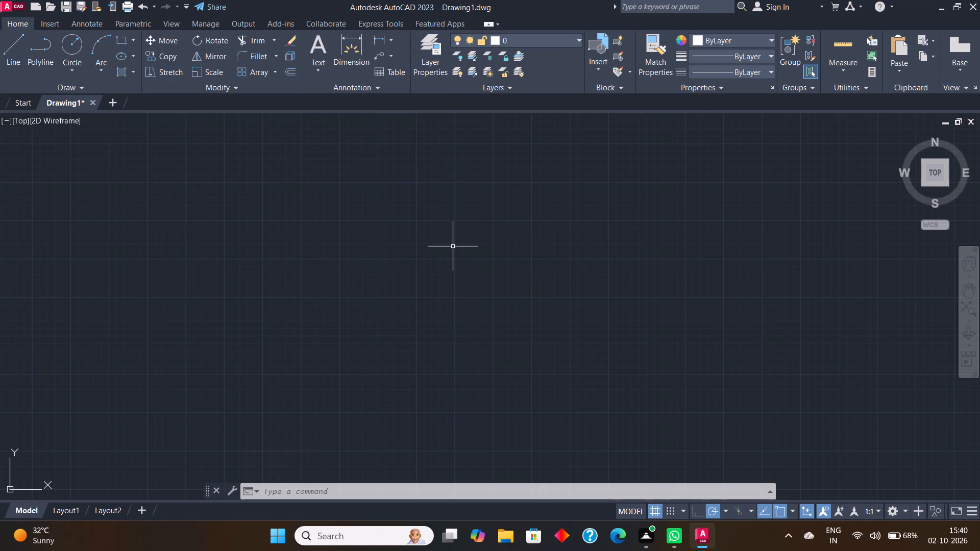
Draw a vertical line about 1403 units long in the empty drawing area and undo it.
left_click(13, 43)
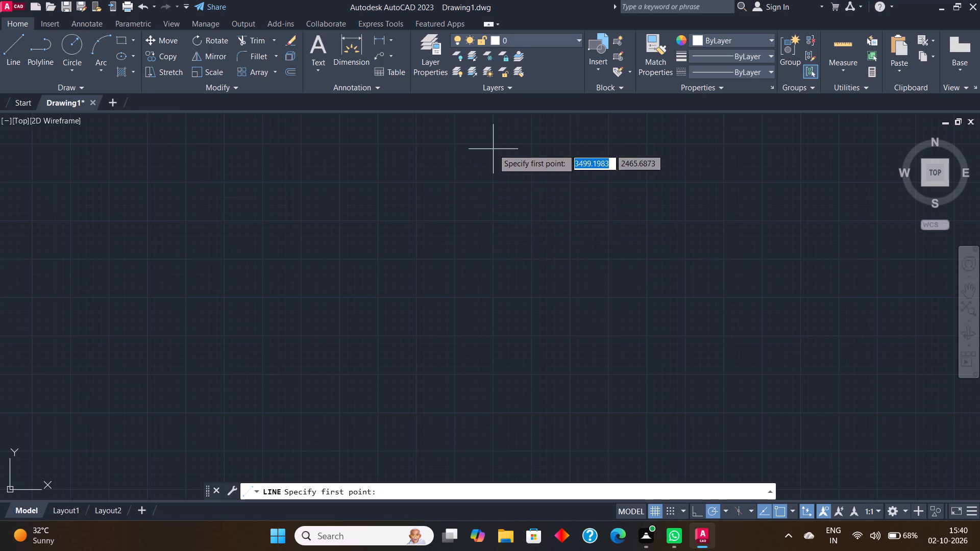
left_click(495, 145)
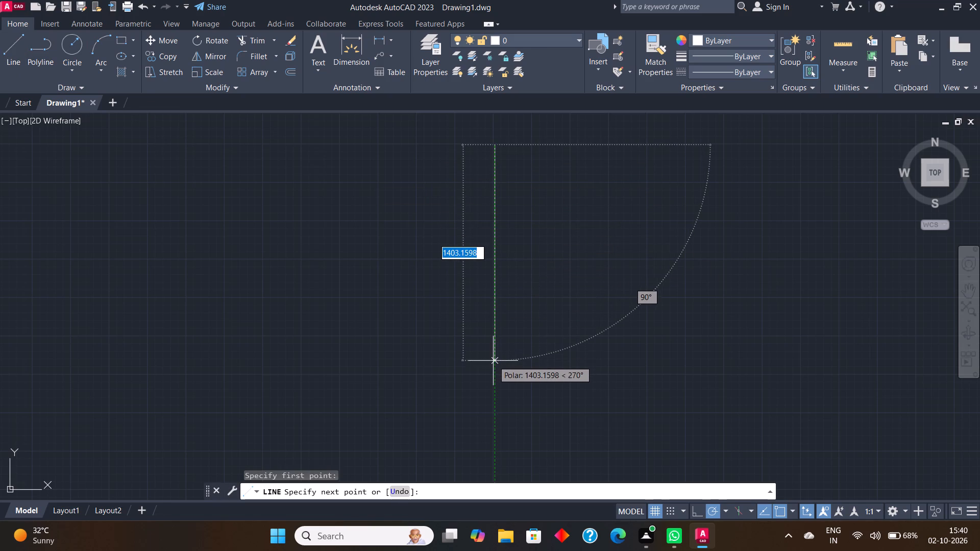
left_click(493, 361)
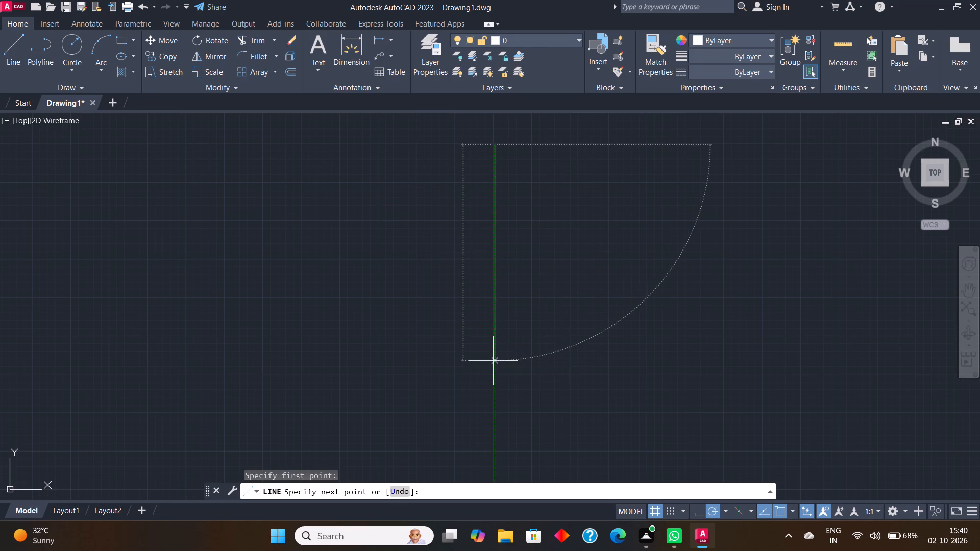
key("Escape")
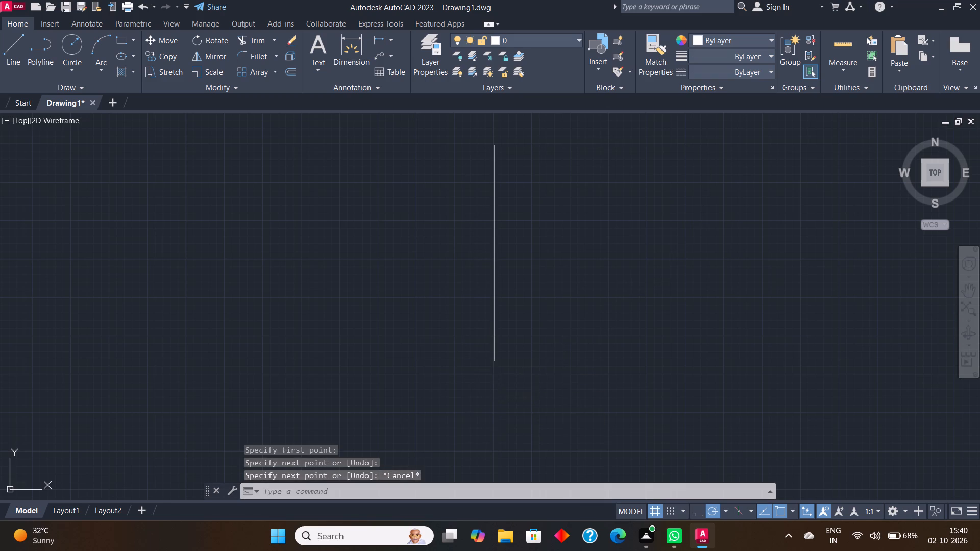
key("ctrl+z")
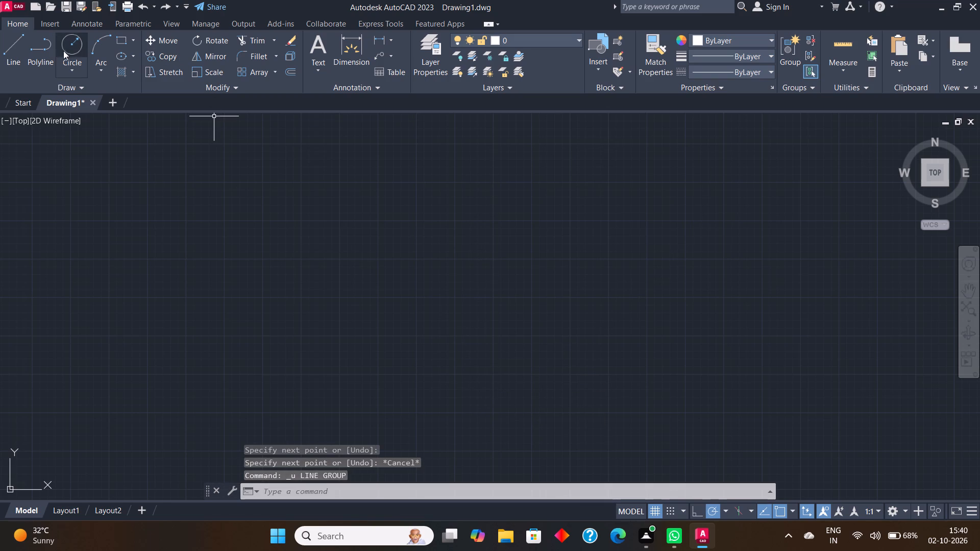
Draw a circle of diameter 120 near the middle of the drawing area using Center, Diameter.
left_click(71, 71)
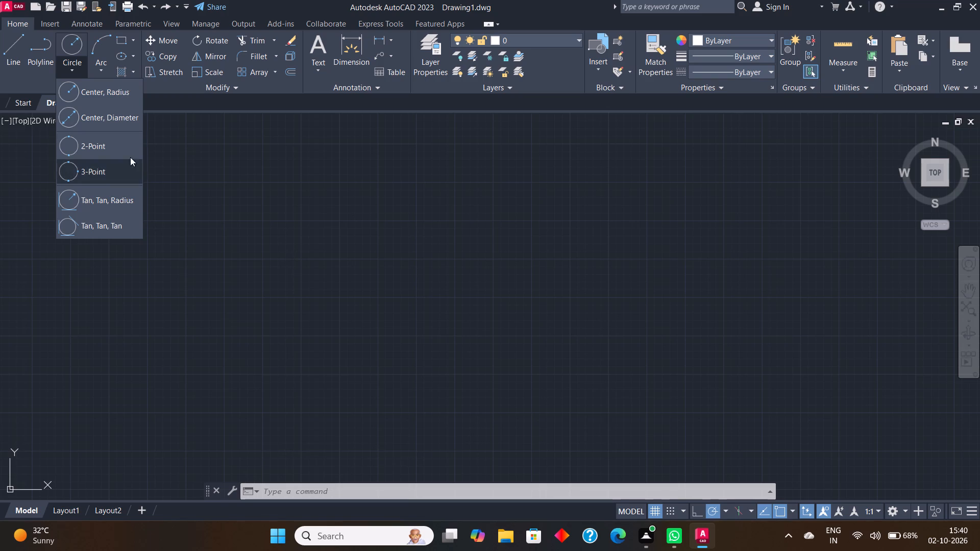
left_click(119, 121)
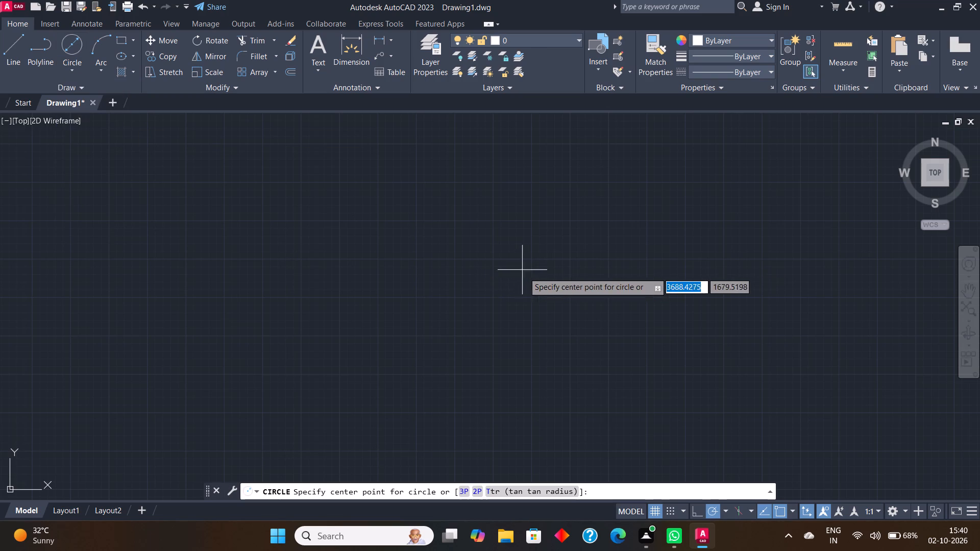
left_click(455, 260)
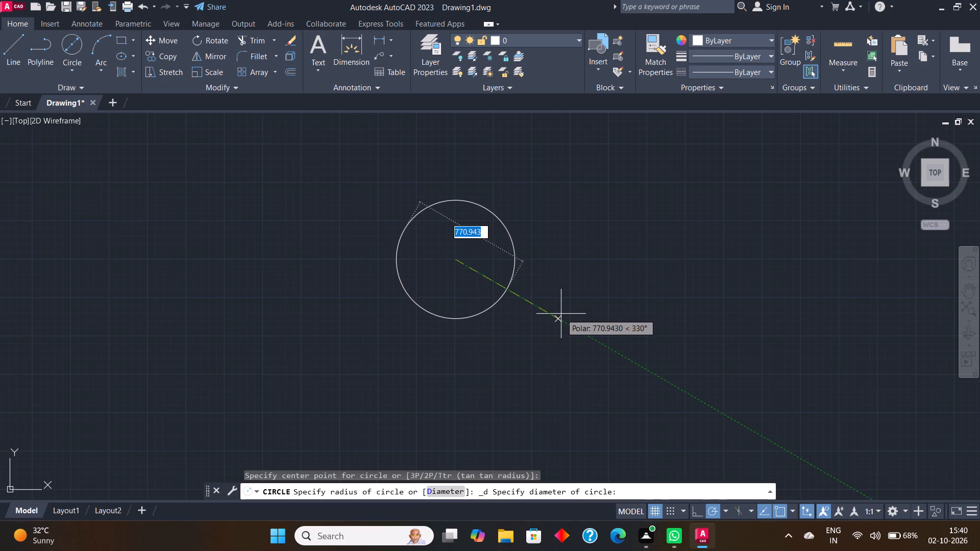
type("120")
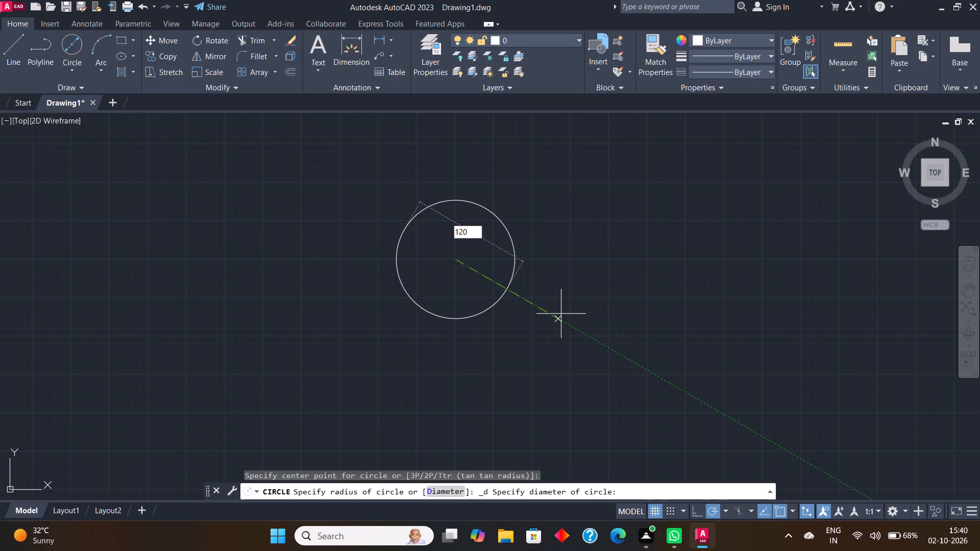
key("Return")
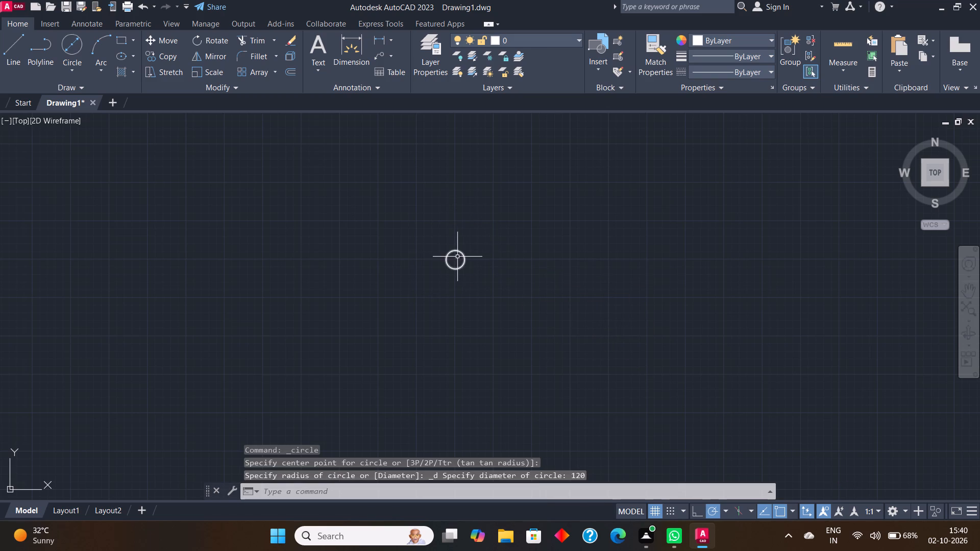
Draw a vertical line through the circle's centre, starting about 154 units above the centre and ending below the circle.
scroll(458, 259, "up", 3)
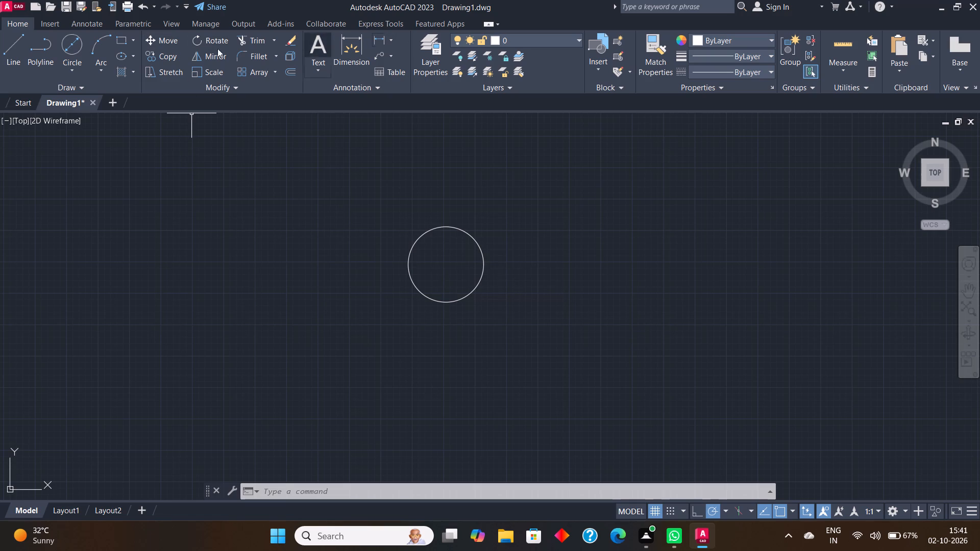
left_click(9, 44)
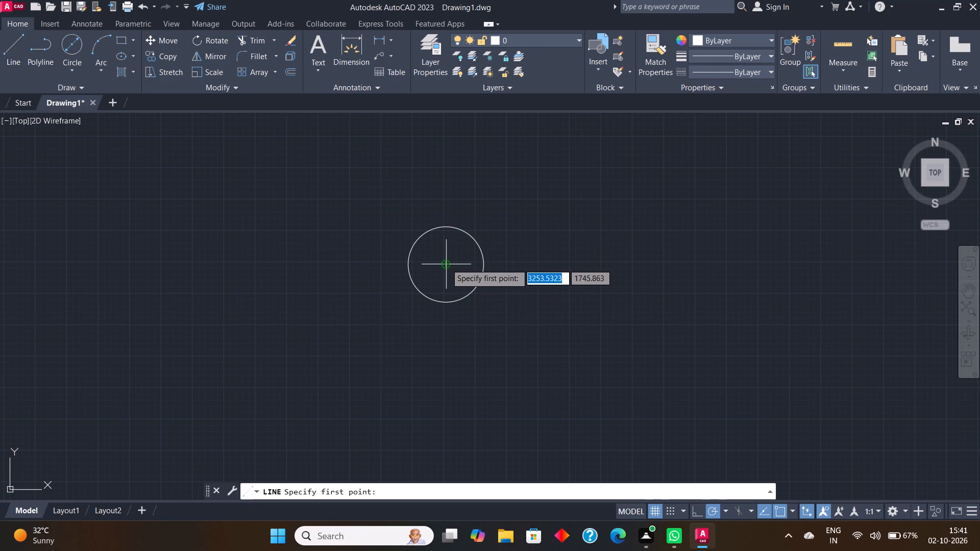
left_click(447, 168)
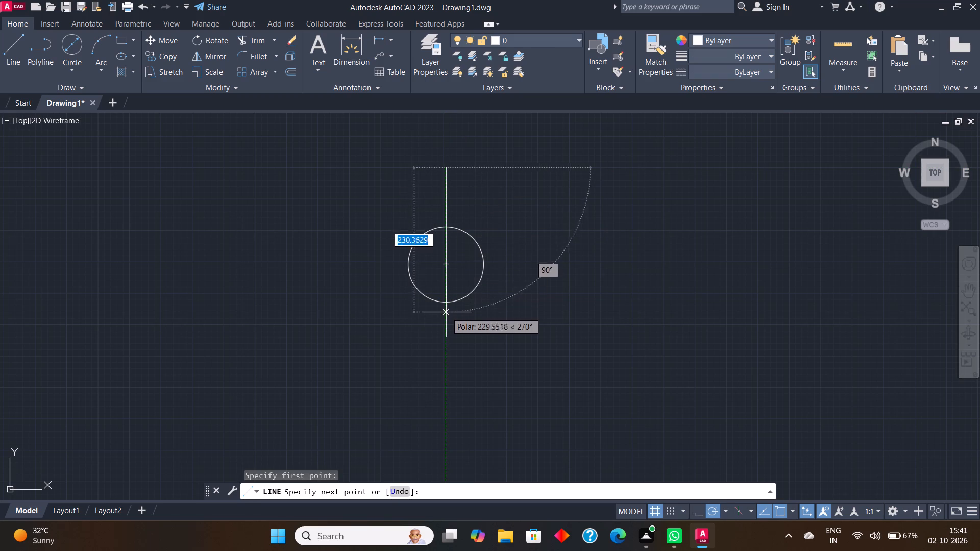
left_click(447, 339)
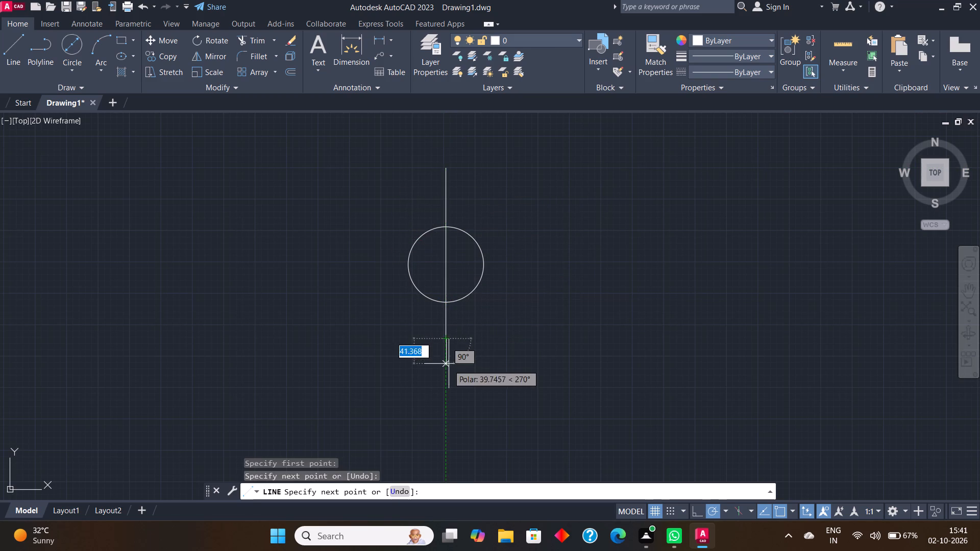
key("Escape")
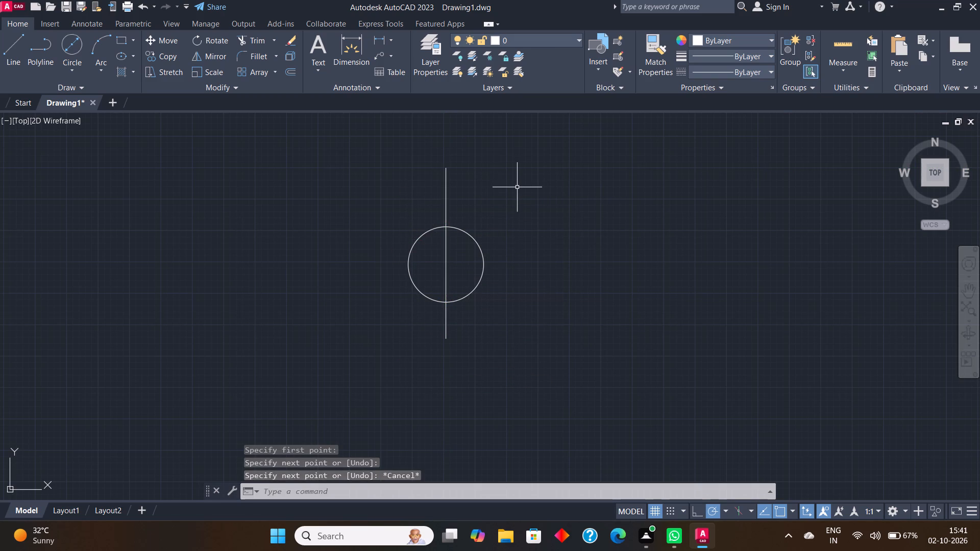
Erase the vertical line through the circle.
left_click(447, 182)
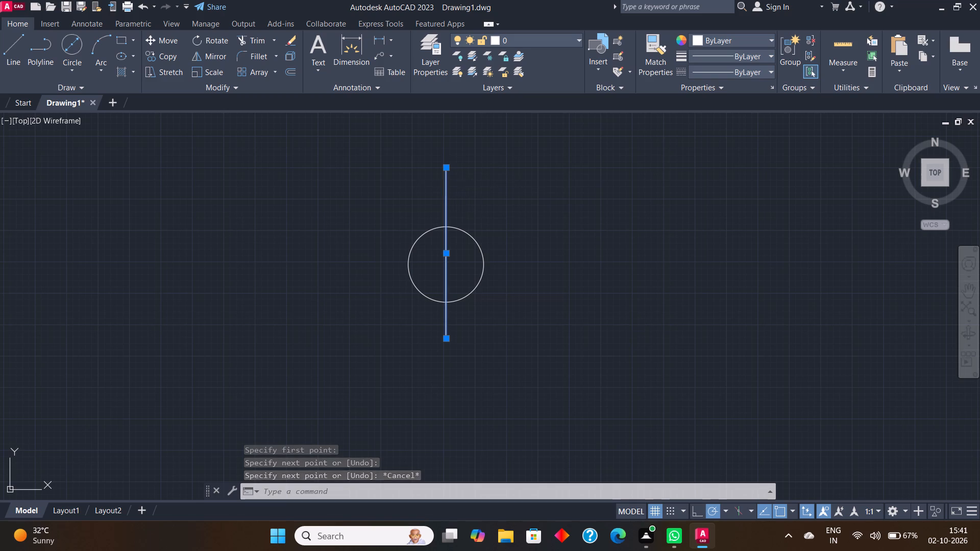
key("e")
key("Return")
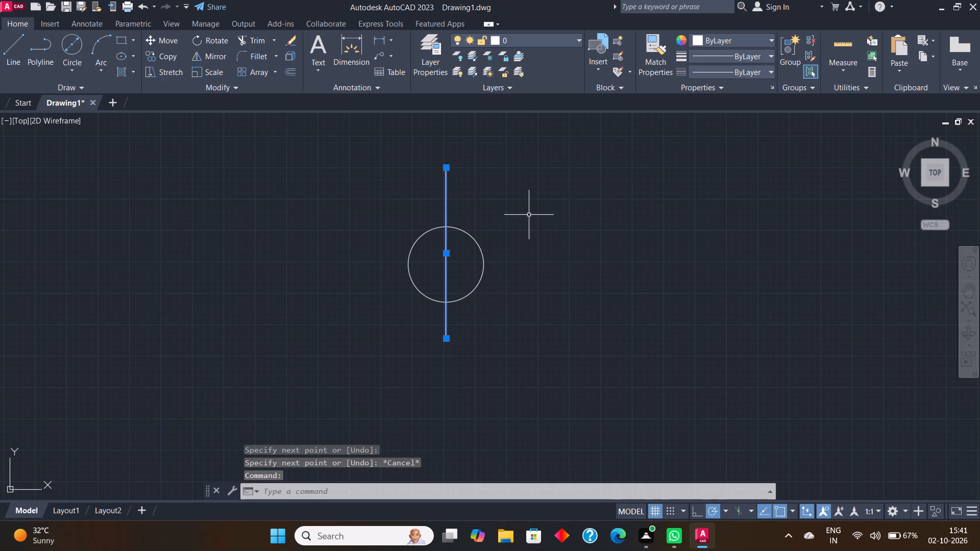
Draw a vertical line through the circle's centre, starting about 82 units above the centre and ending just below the circle.
left_click(11, 47)
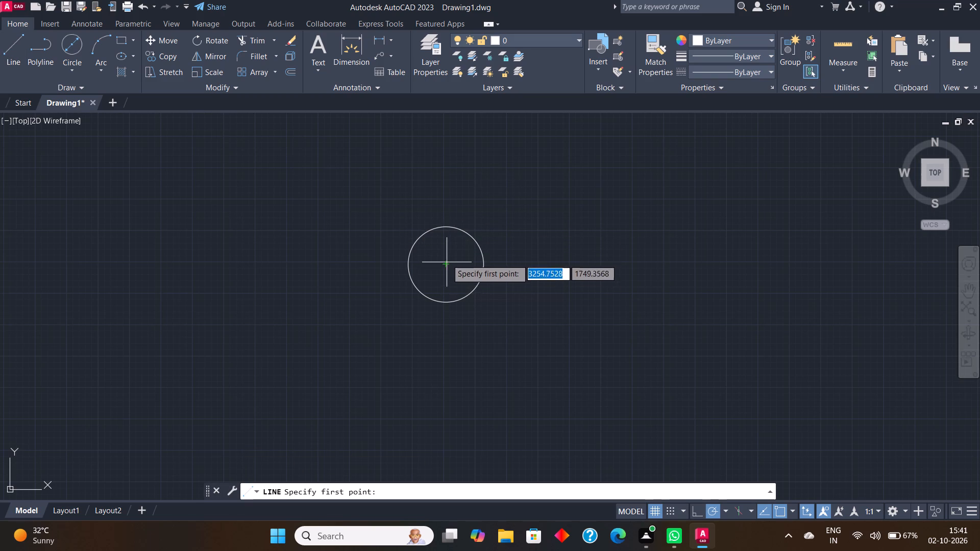
left_click(446, 213)
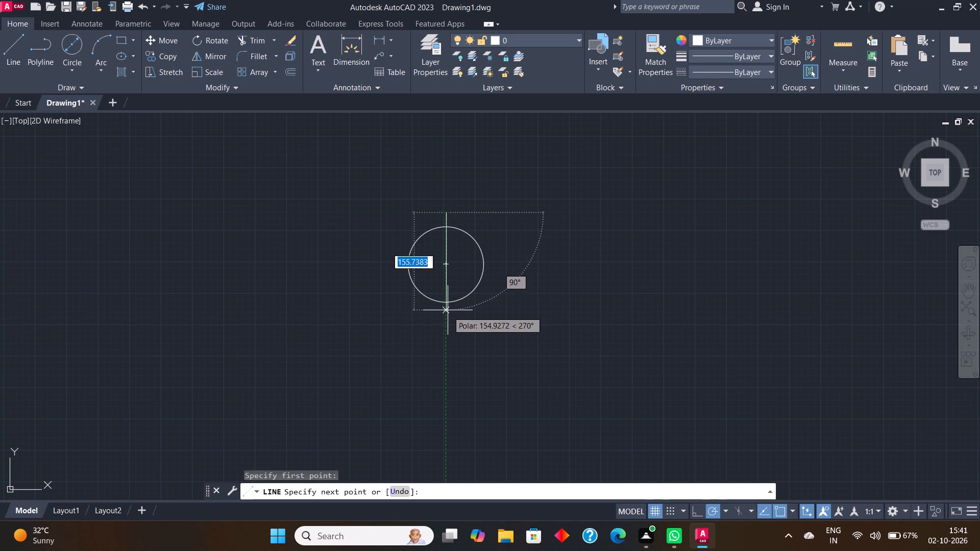
left_click(448, 323)
key("Escape")
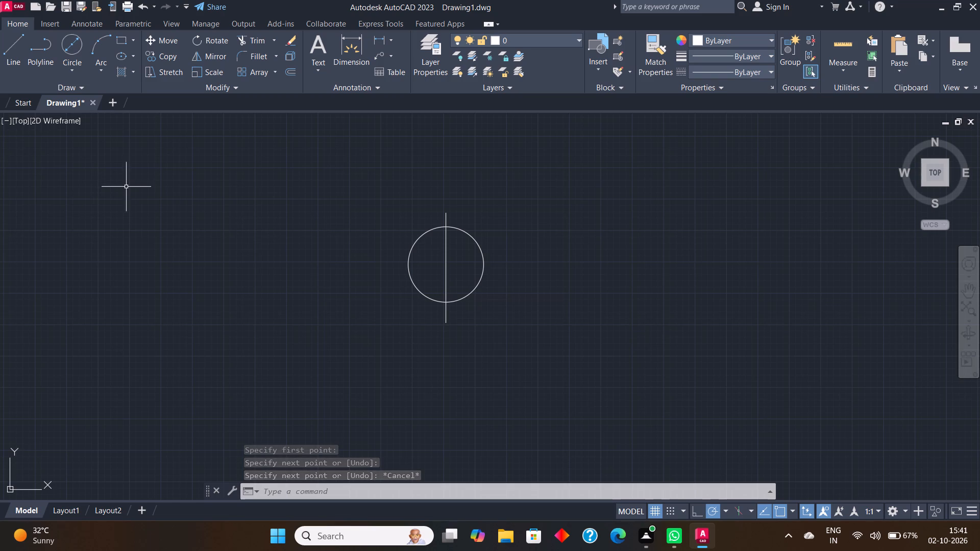
Draw a horizontal line through the circle's centre, from just outside its right side to just outside its left side.
left_click(12, 36)
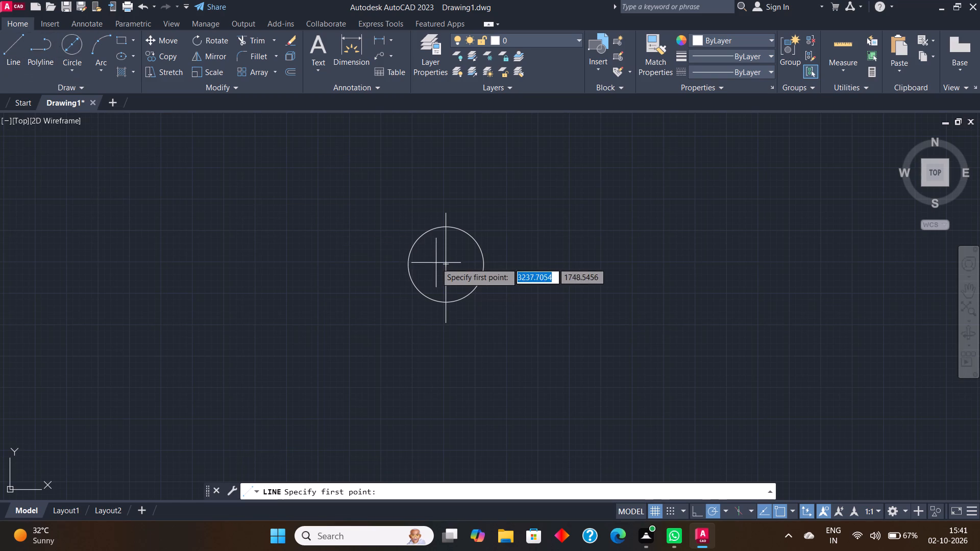
left_click(515, 263)
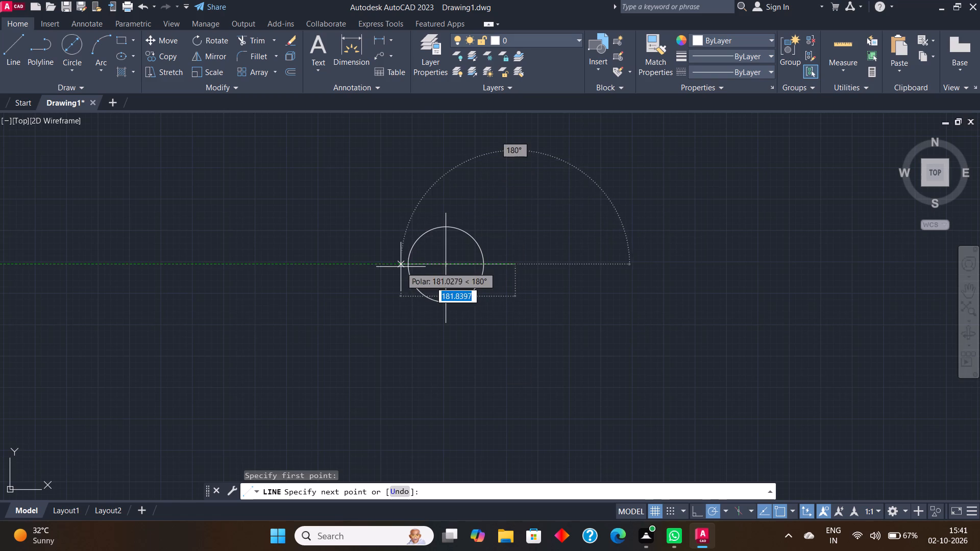
left_click(389, 267)
key("Escape")
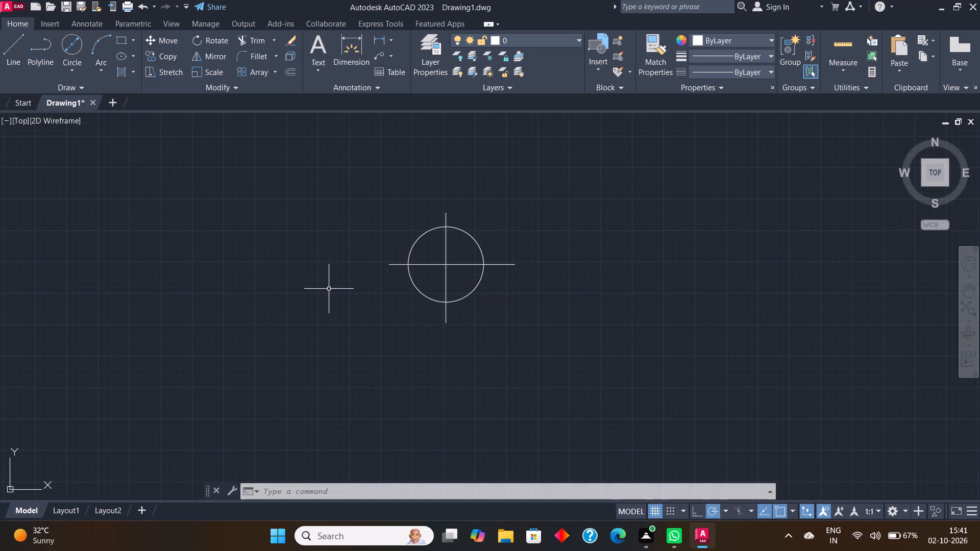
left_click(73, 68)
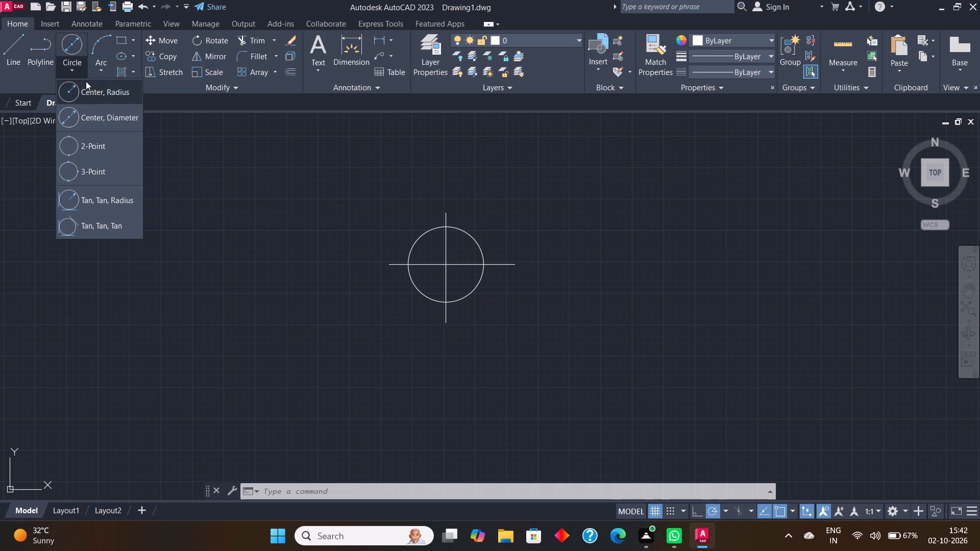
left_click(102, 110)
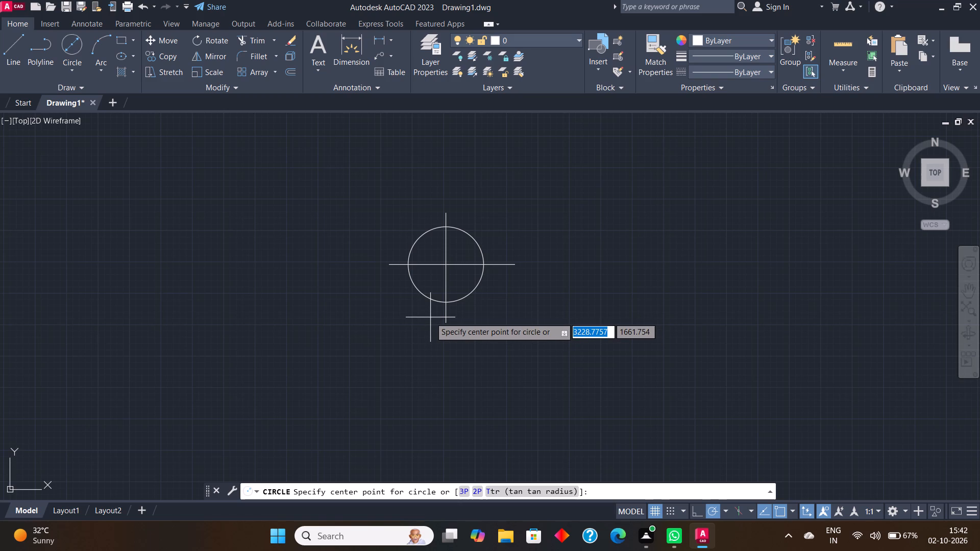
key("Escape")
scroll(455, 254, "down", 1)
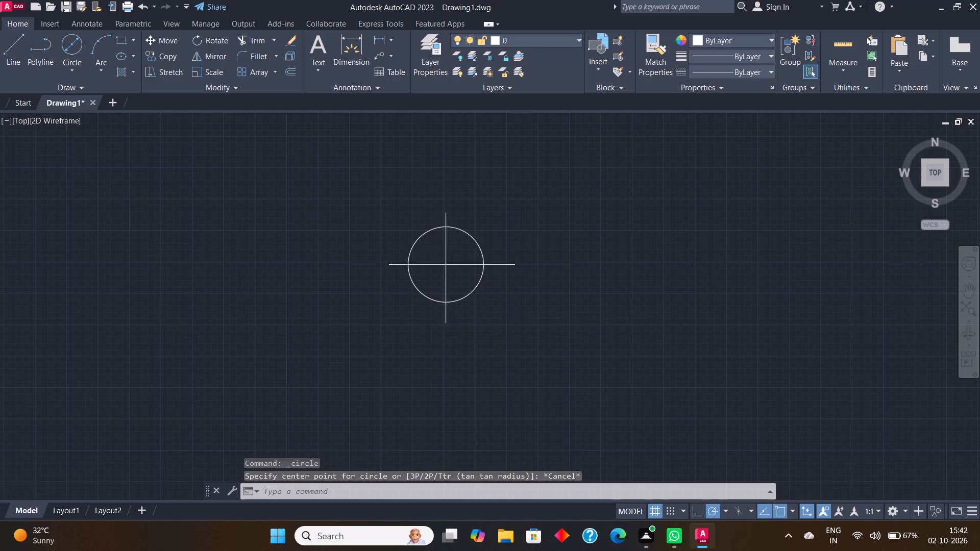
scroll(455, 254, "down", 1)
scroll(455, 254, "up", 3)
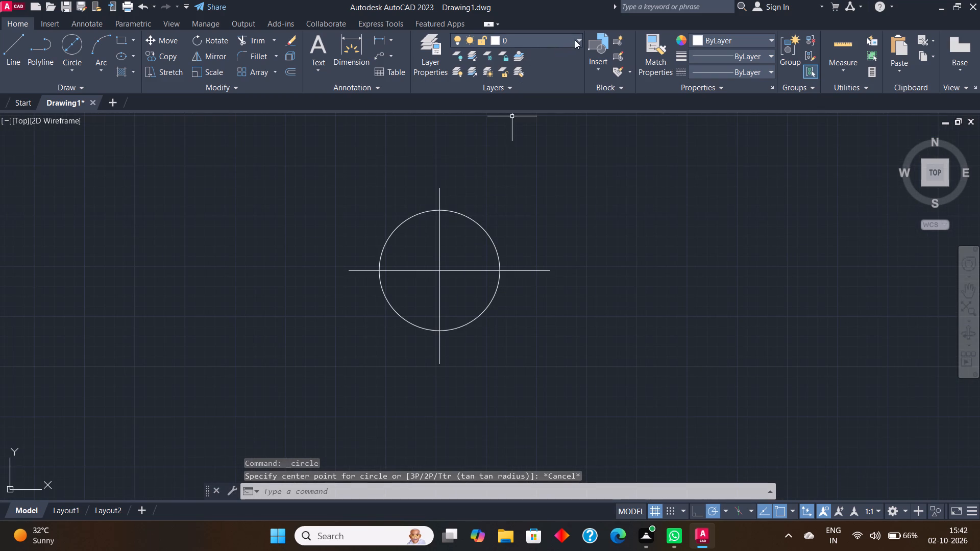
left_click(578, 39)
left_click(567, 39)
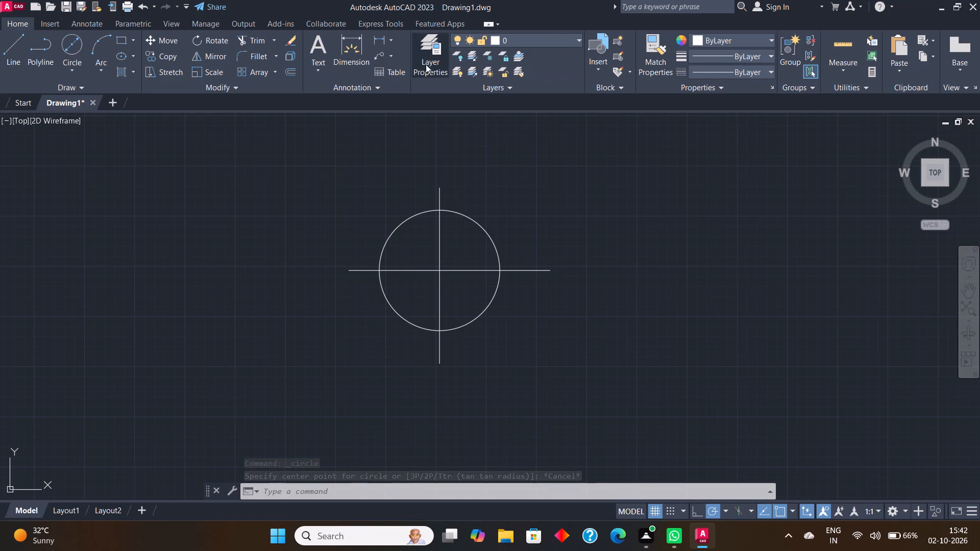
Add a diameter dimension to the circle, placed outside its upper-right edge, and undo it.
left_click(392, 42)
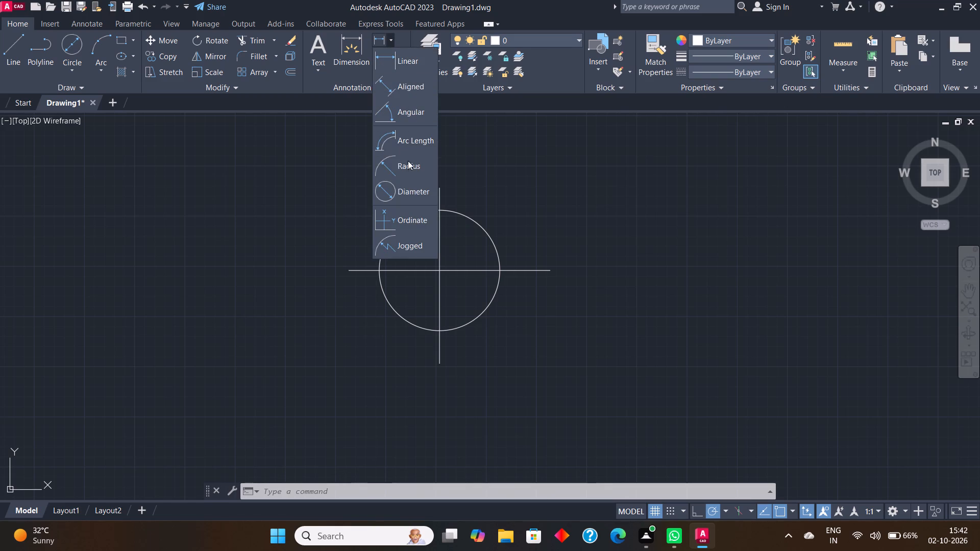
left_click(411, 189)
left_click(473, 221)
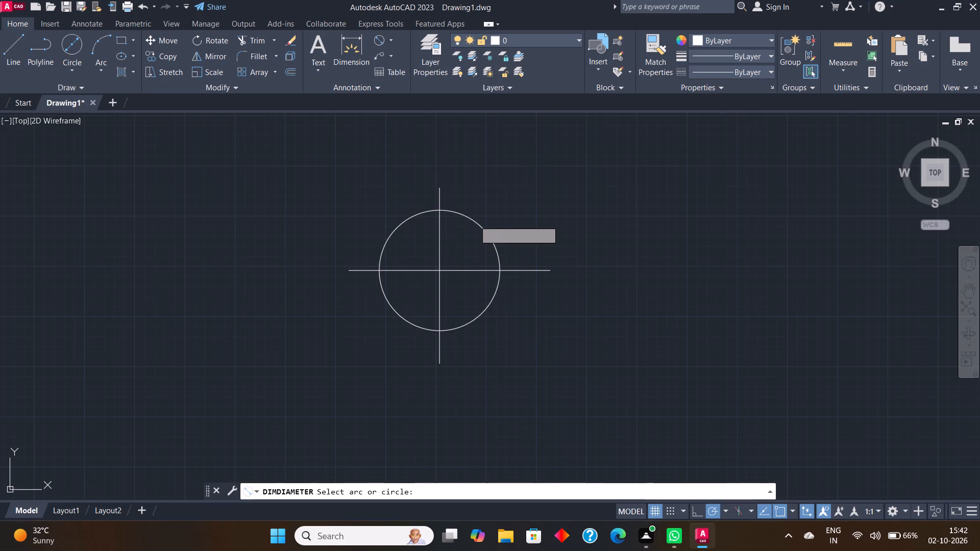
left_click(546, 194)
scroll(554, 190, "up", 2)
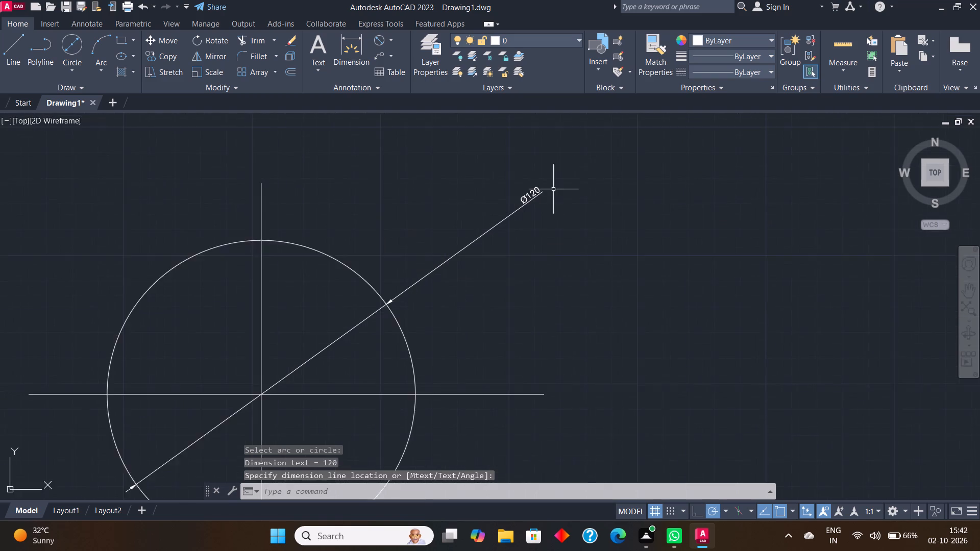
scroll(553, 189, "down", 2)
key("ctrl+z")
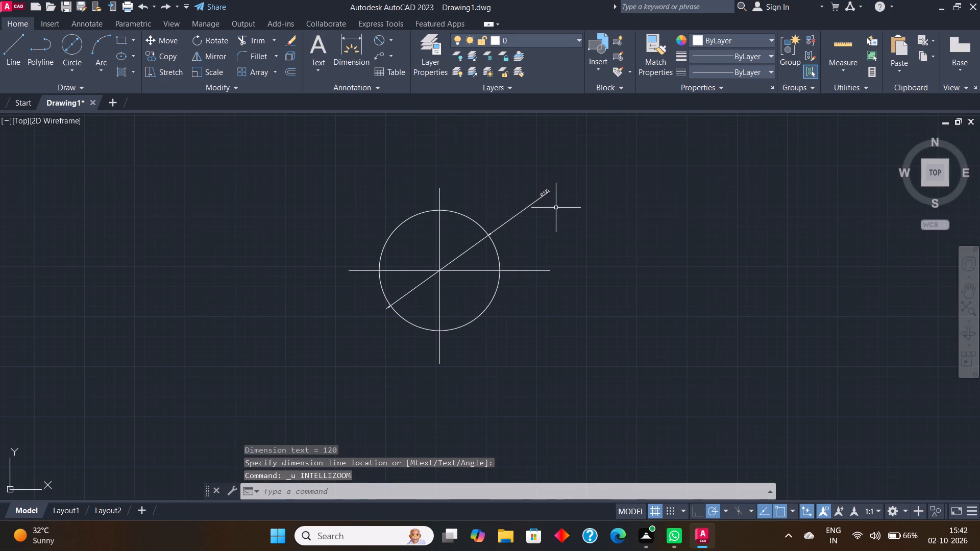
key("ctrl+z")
Modify the ISO-25 dimension style in the Dimension Style Manager, setting the text height to 7.
left_click(449, 499)
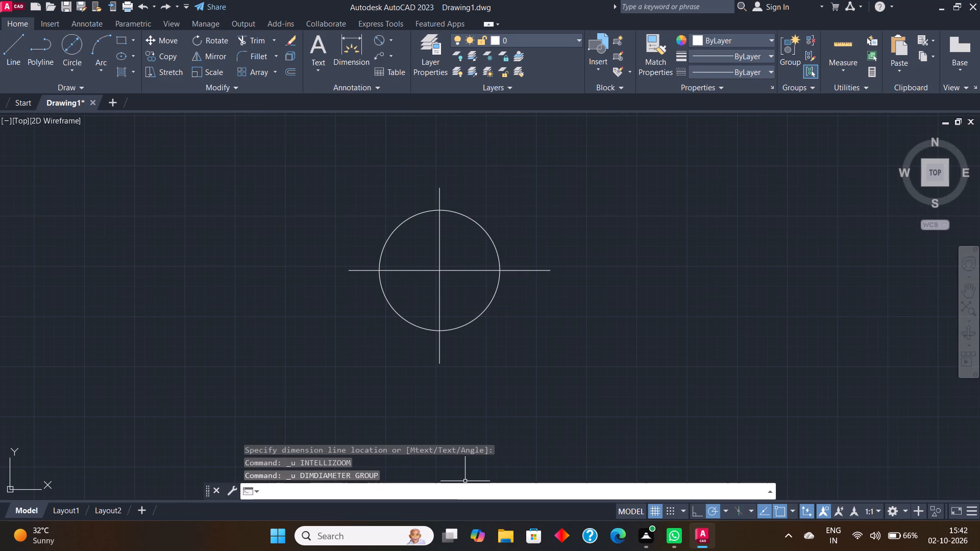
type("dim")
left_click(325, 381)
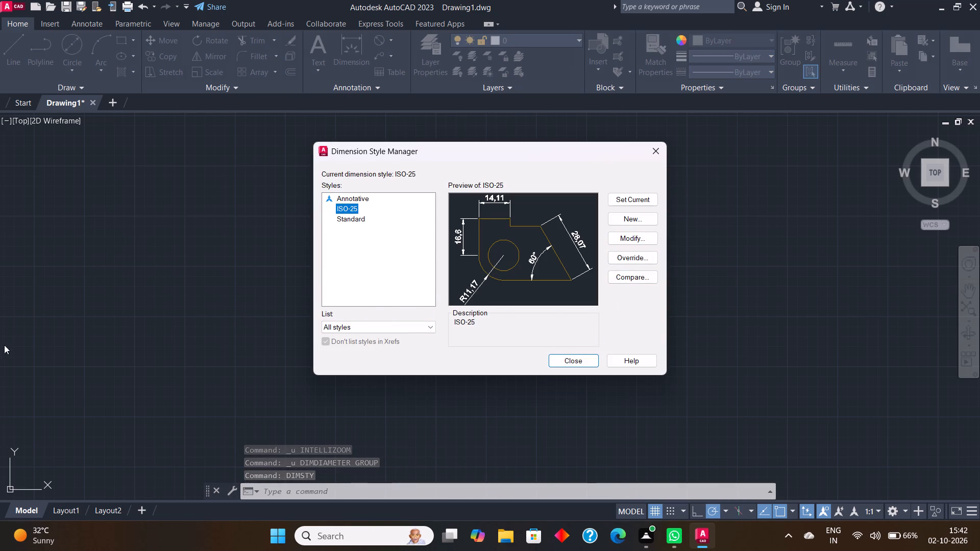
left_click(634, 238)
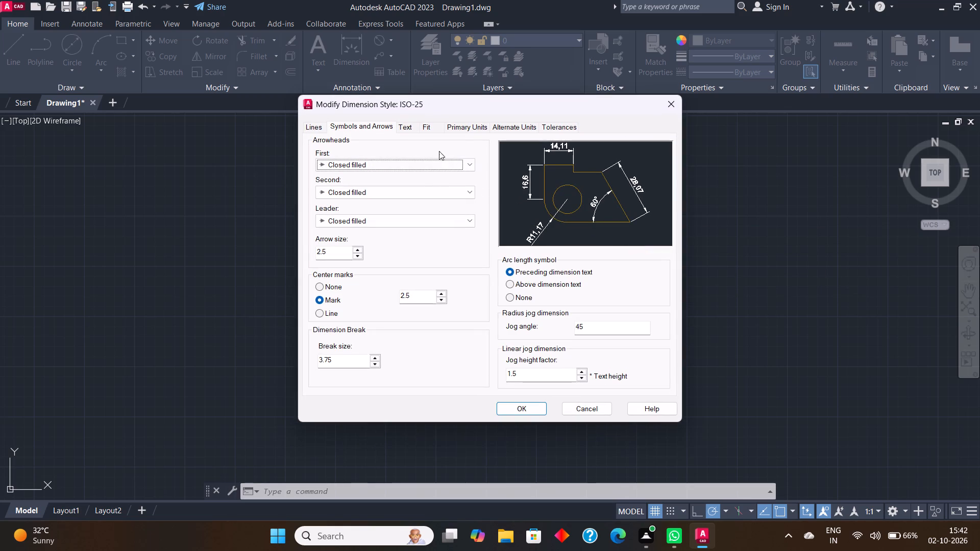
left_click(407, 128)
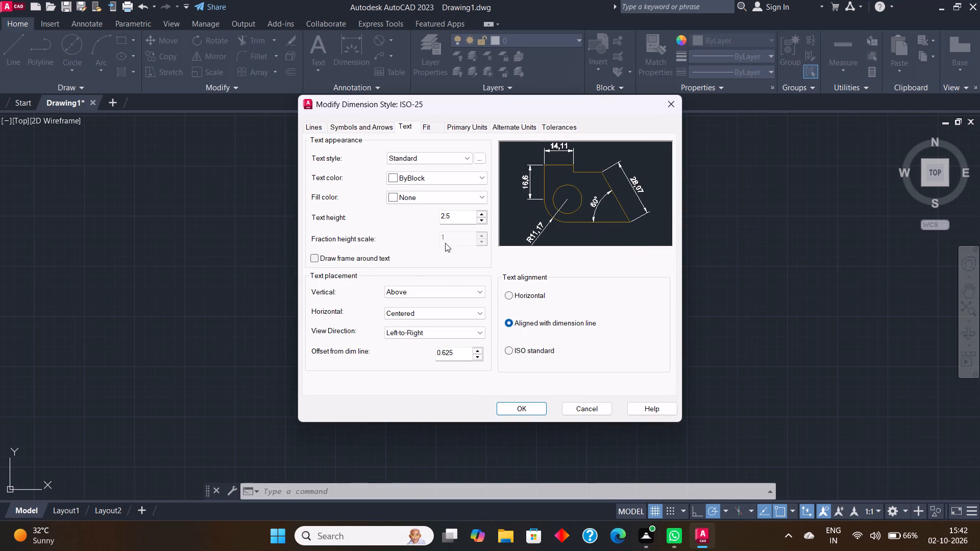
left_click_drag(458, 215, 415, 211)
key("7")
key("Return")
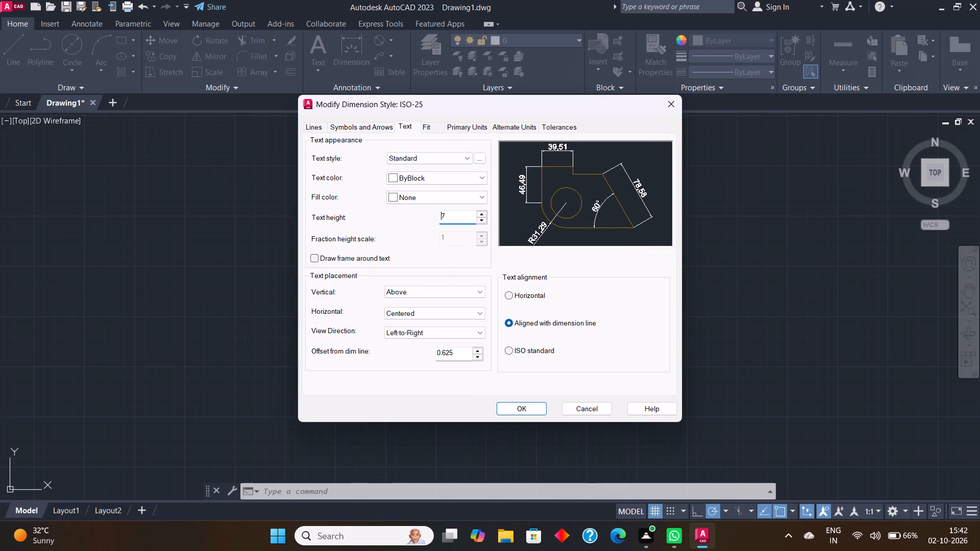
Set the ISO-25 style's arrow size to 5, accept the style changes and close the Dimension Style Manager.
left_click(383, 124)
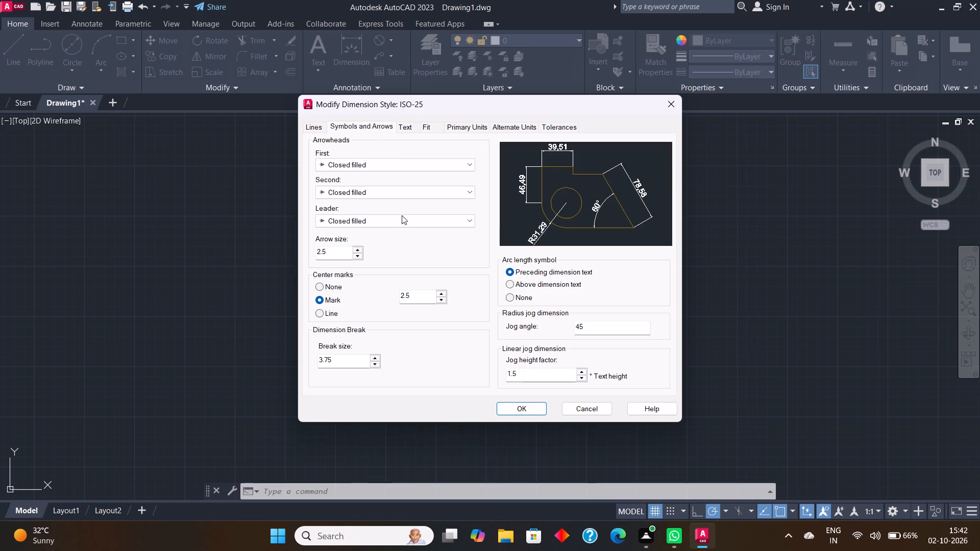
left_click_drag(336, 251, 308, 249)
key("5")
key("Return")
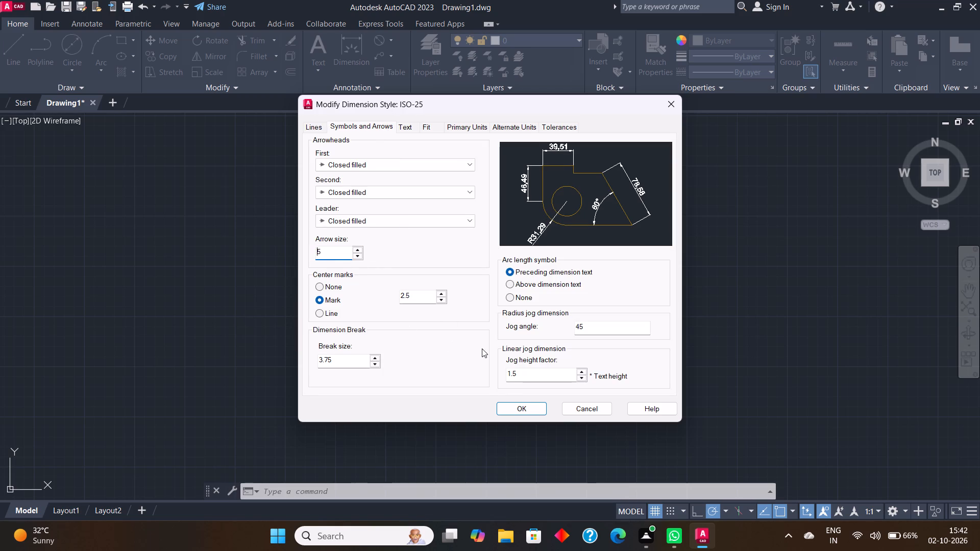
scroll(482, 348, "down", 2)
left_click(518, 404)
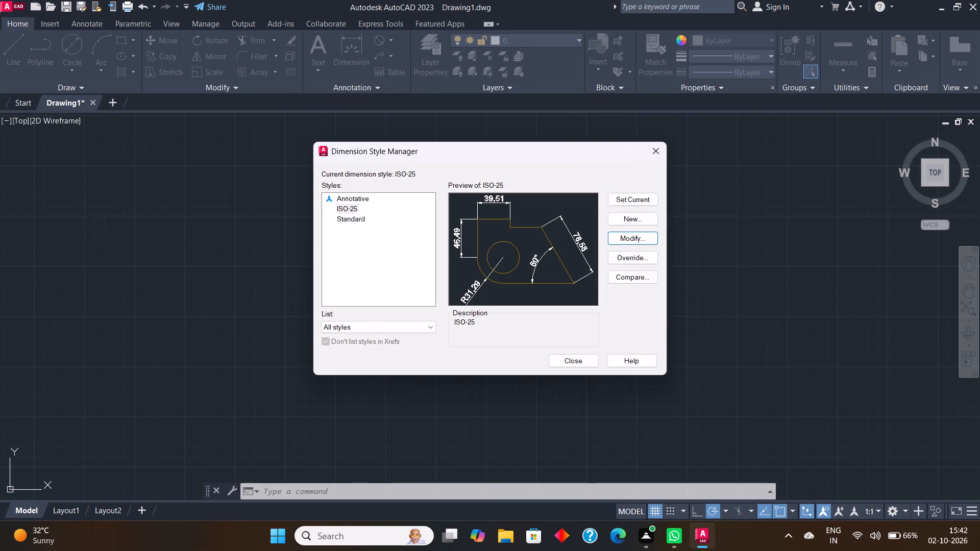
left_click(568, 362)
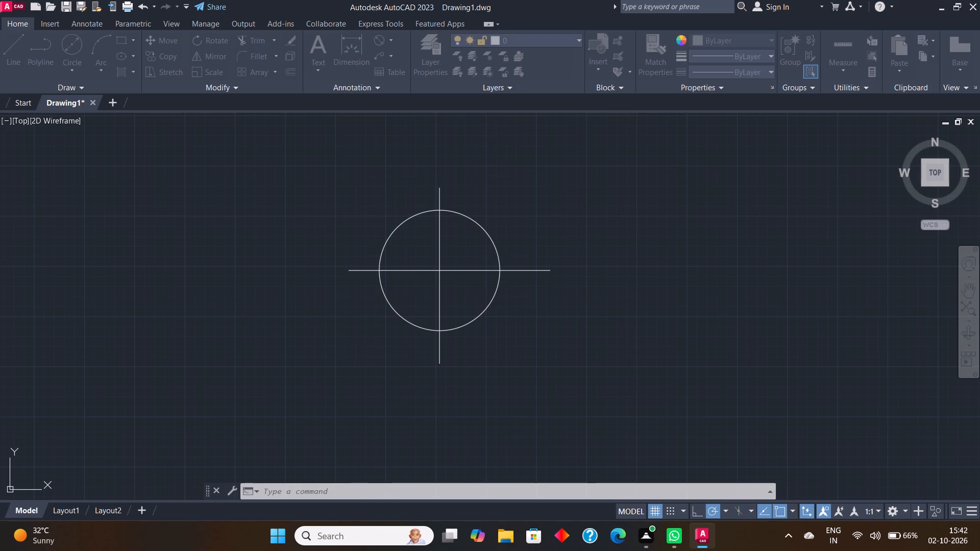
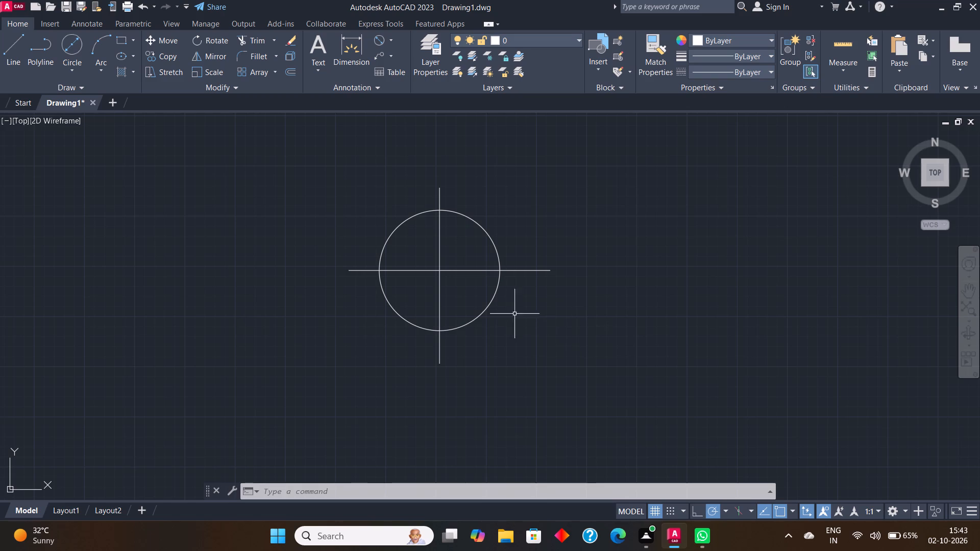
Draw a line about 91 long from the circle's centre at 67.5°, extending past the circle's upper edge.
left_click(11, 43)
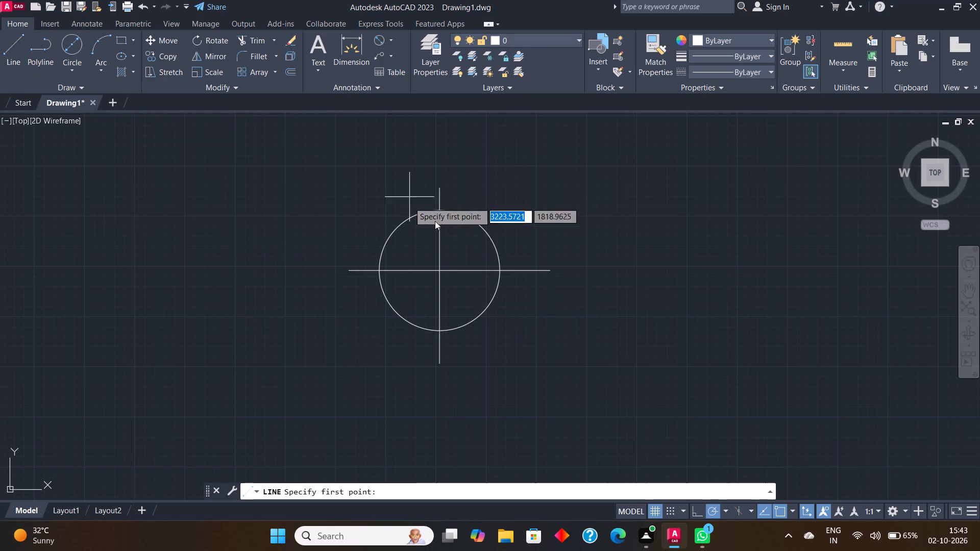
left_click(440, 270)
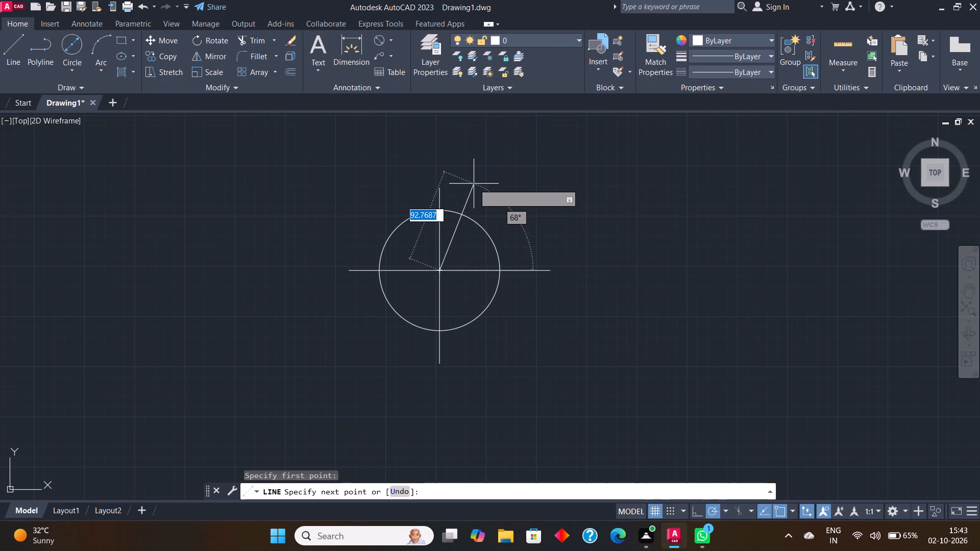
scroll(474, 183, "down", 1)
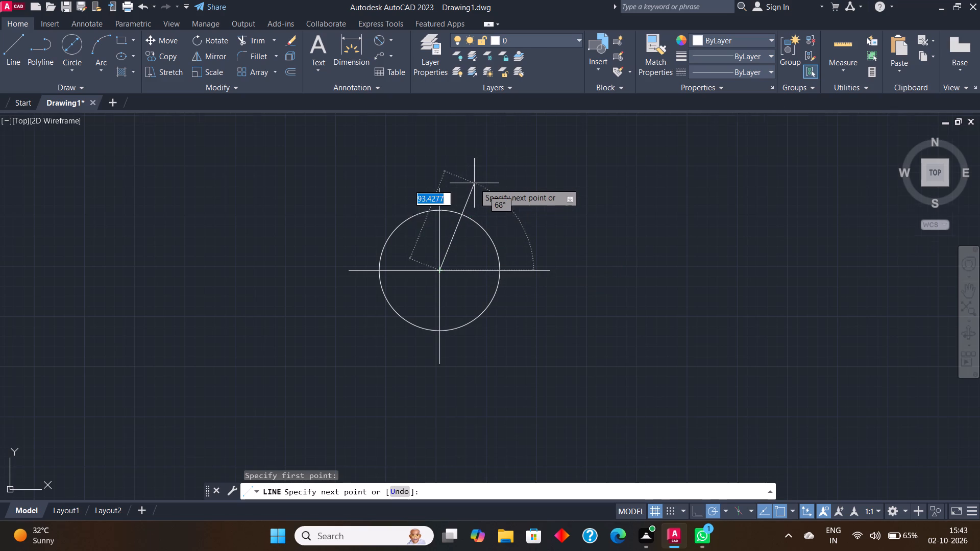
scroll(474, 183, "up", 2)
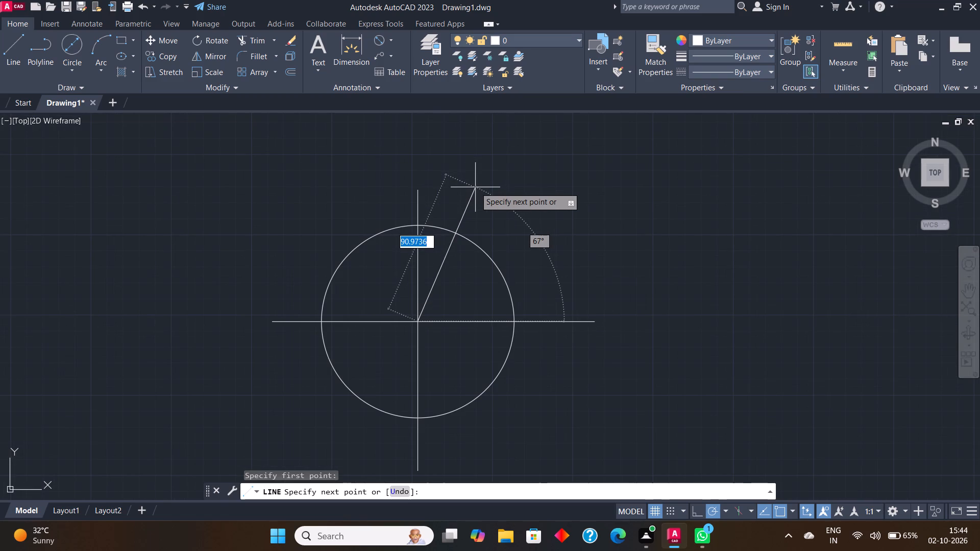
key("Tab")
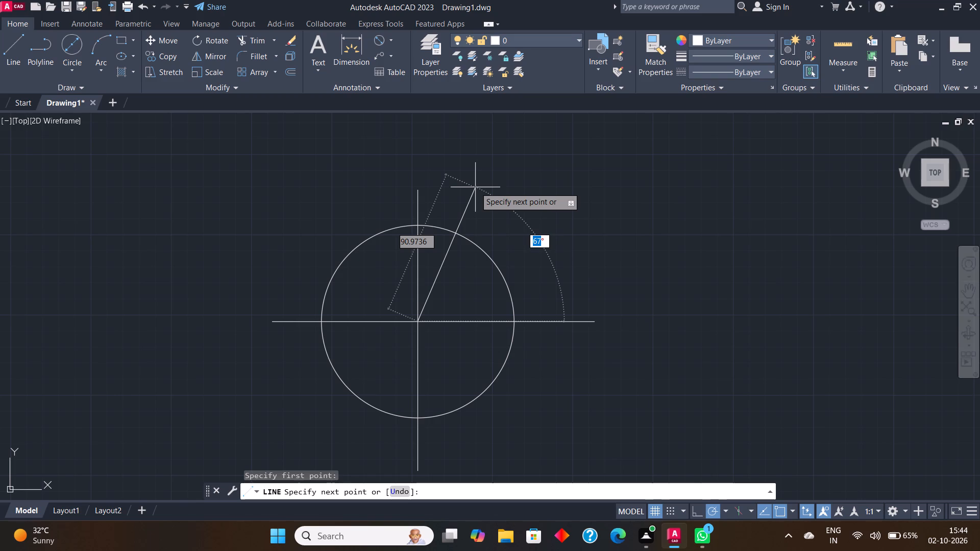
type("67")
key("period")
key("5")
key("Return")
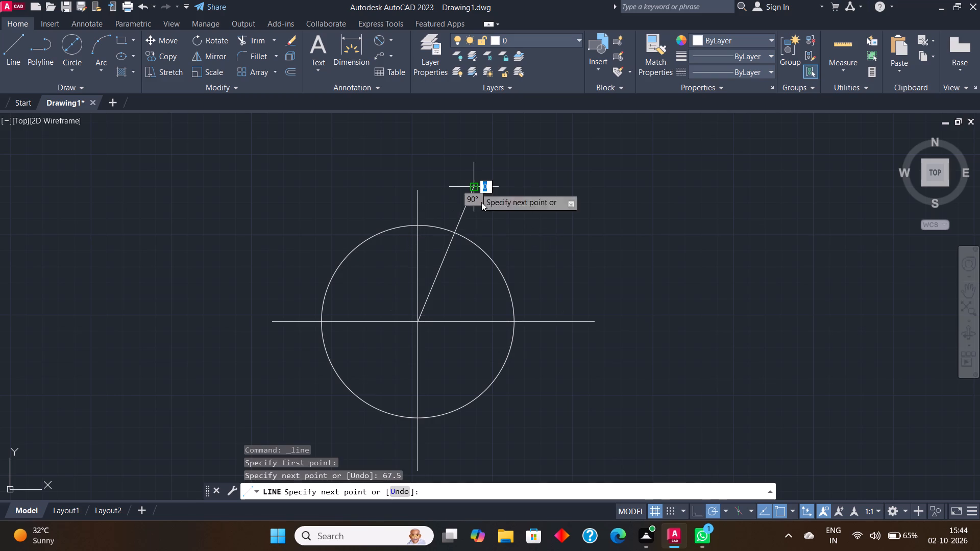
key("Escape")
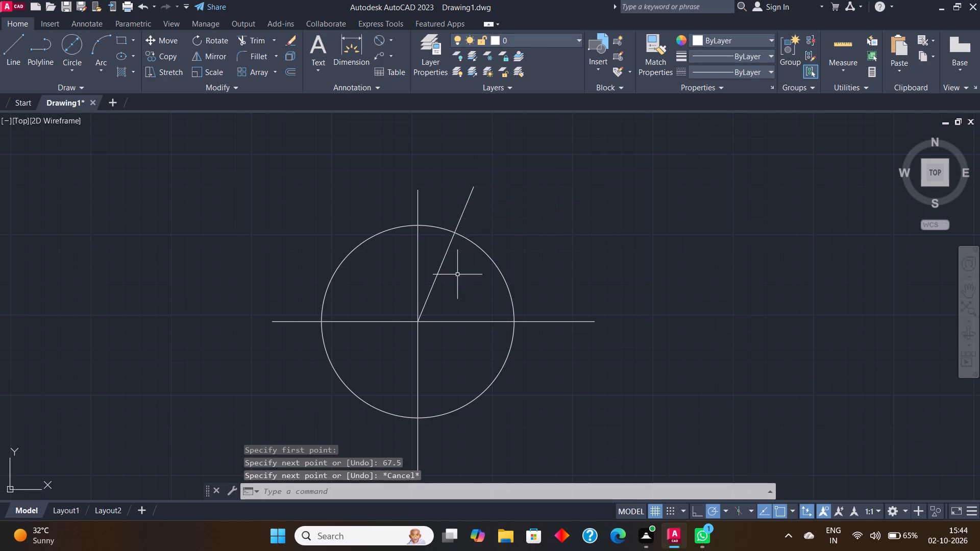
Draw a line about 93 long from the circle's centre at 112.5°, extending past the circle's upper-left edge.
left_click(7, 40)
left_click(420, 320)
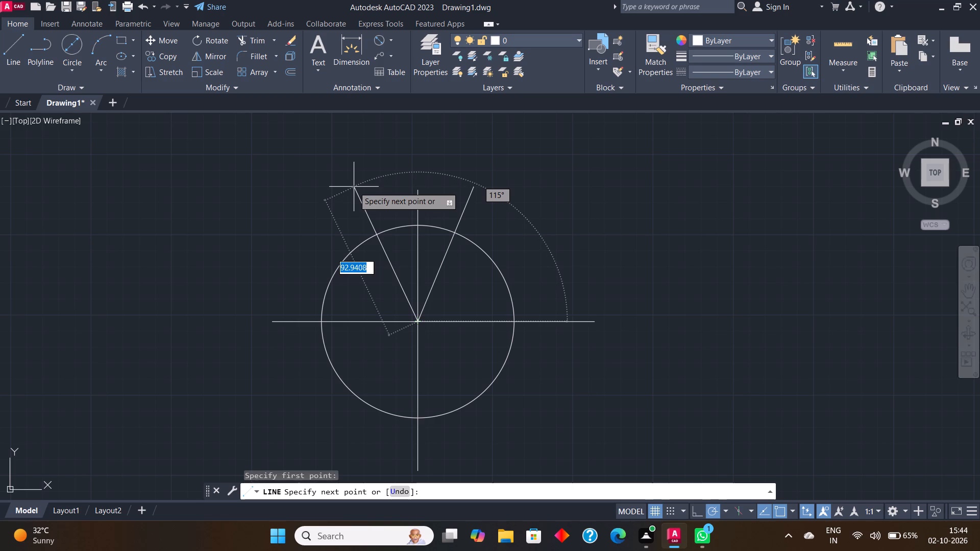
key("Tab")
type("112.")
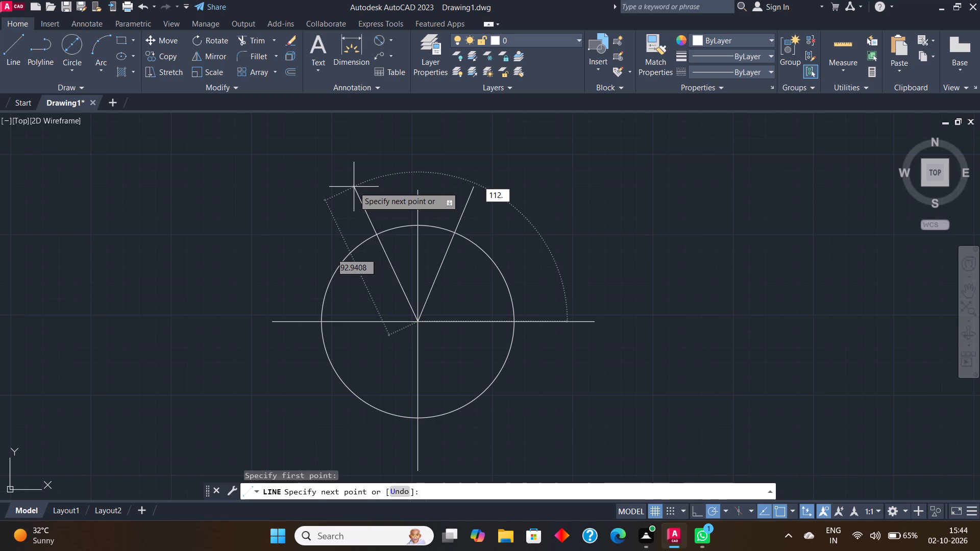
key("5")
key("Return")
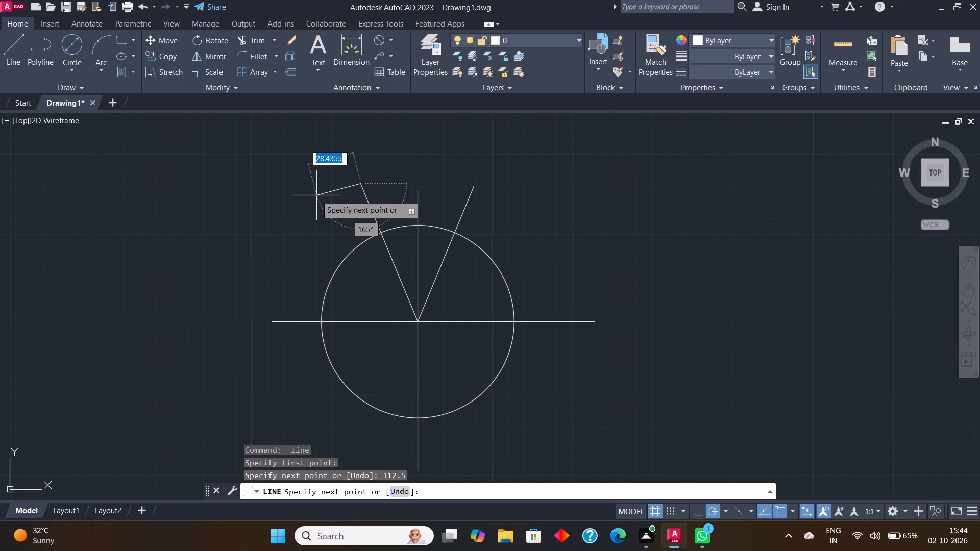
key("Escape")
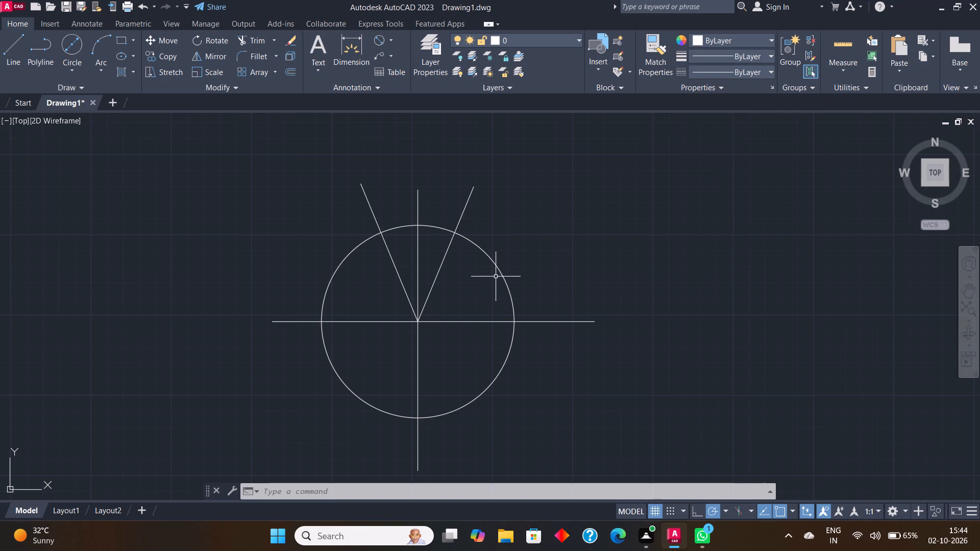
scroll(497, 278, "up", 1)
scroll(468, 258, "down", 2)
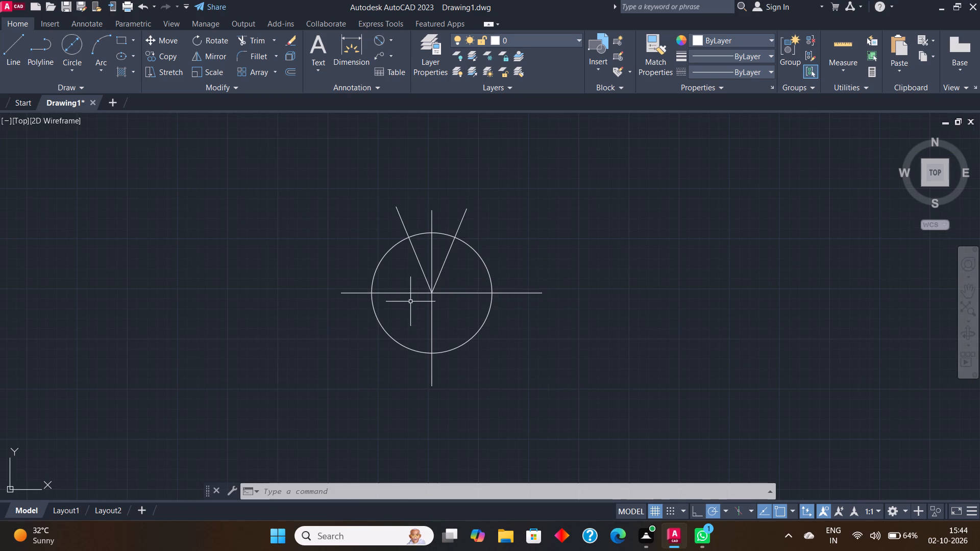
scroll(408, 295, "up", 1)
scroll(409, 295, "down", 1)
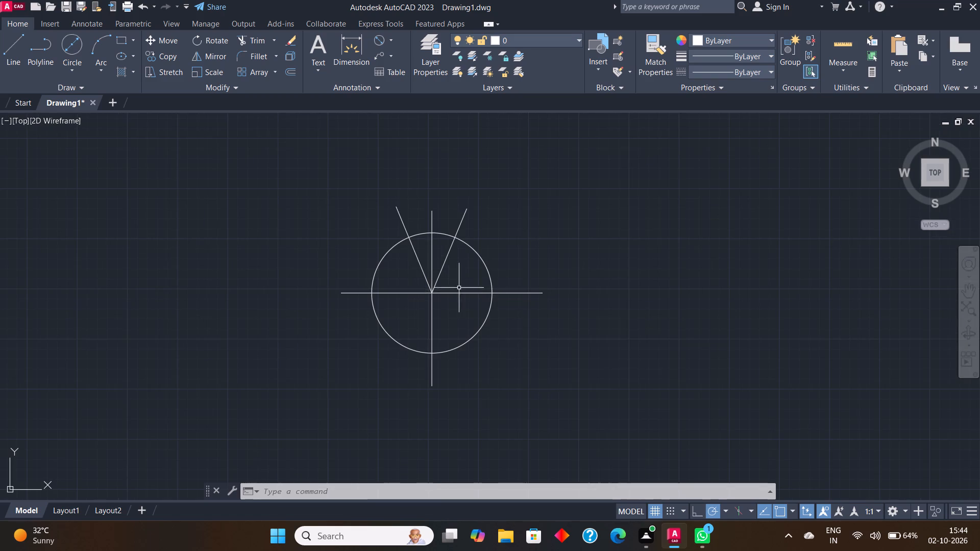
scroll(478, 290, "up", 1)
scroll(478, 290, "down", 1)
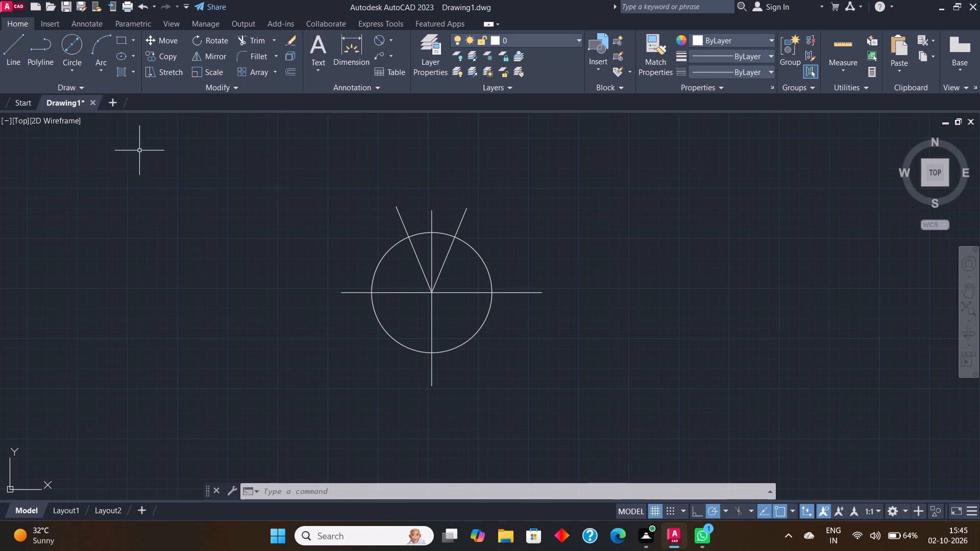
Draw a circle of diameter 30 centred on the intersection of the centre lines.
left_click(79, 64)
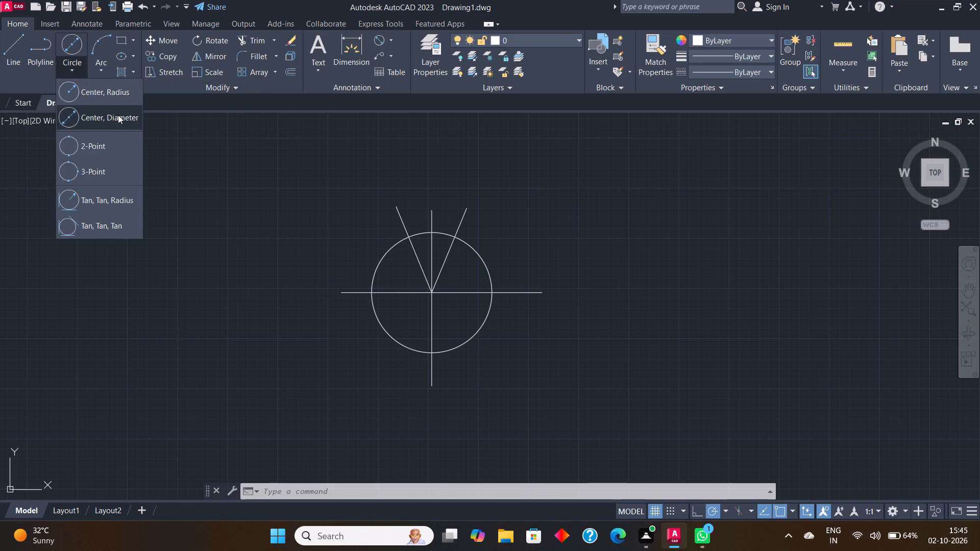
left_click(118, 115)
left_click(432, 291)
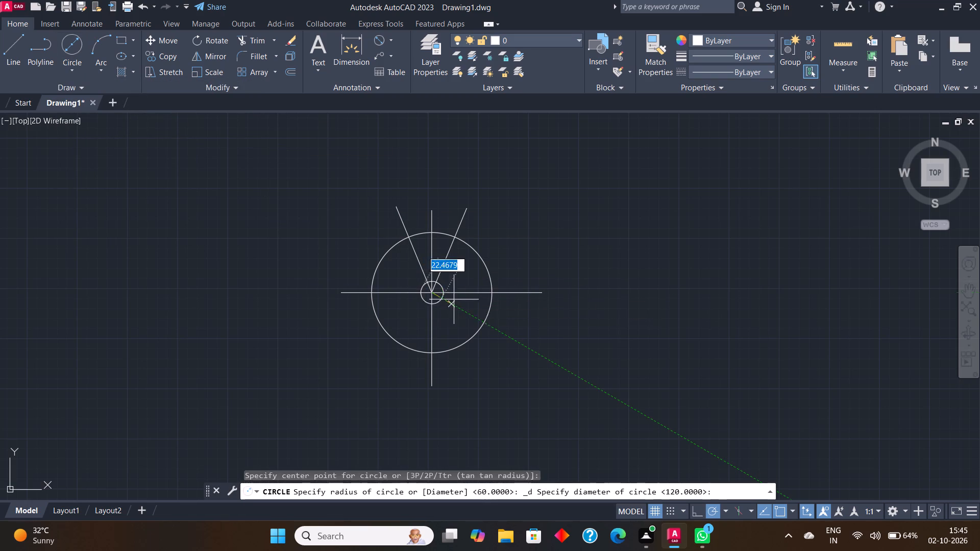
type("30")
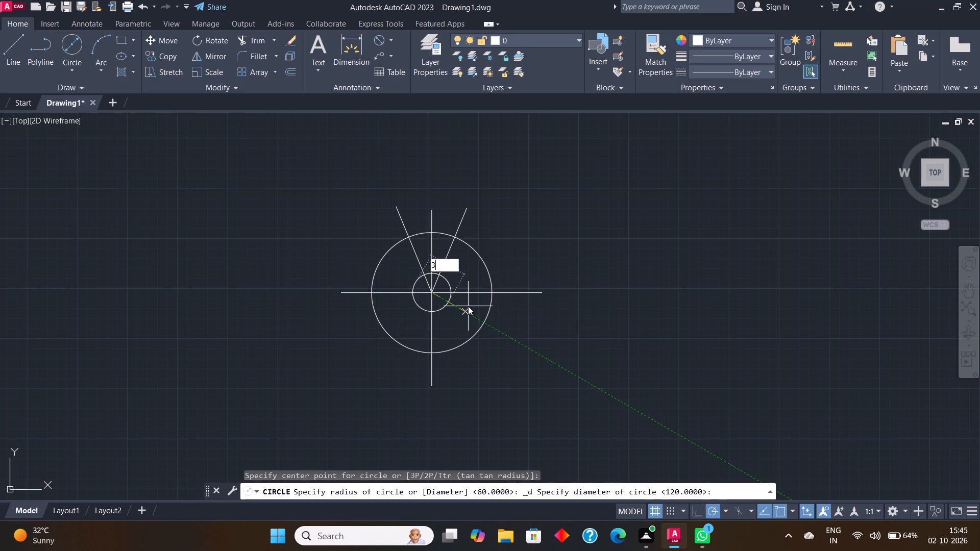
key("Return")
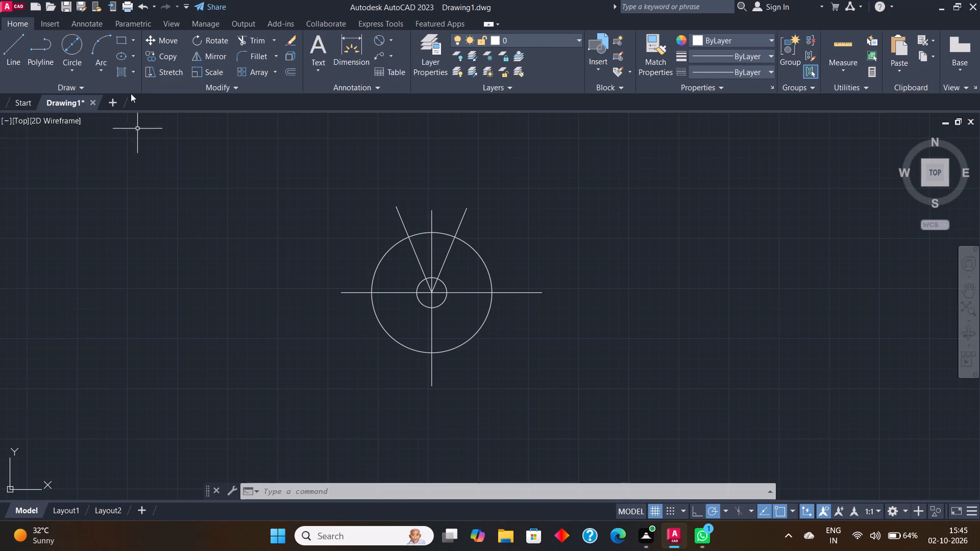
Draw a concentric circle of diameter 50 centred on the intersection of the centre lines.
left_click(77, 66)
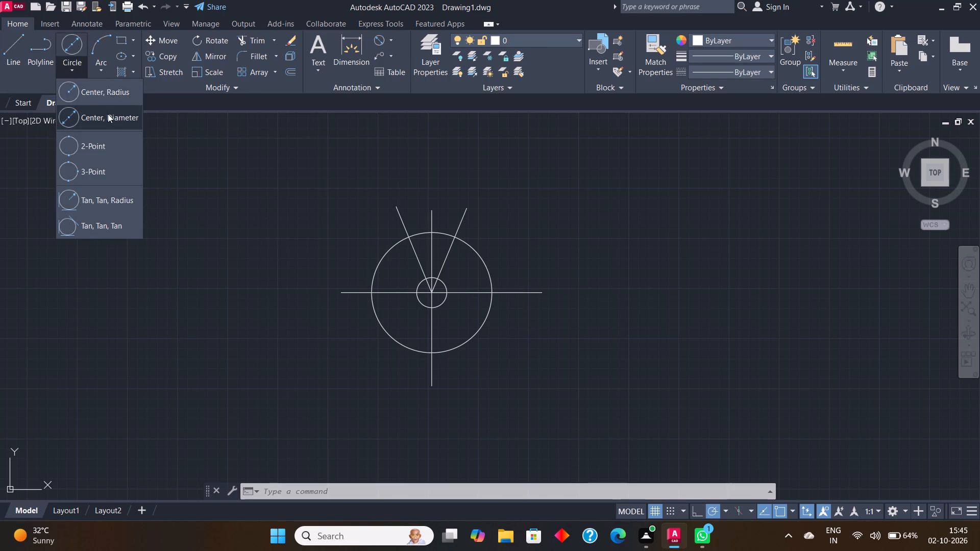
left_click(108, 114)
left_click(434, 292)
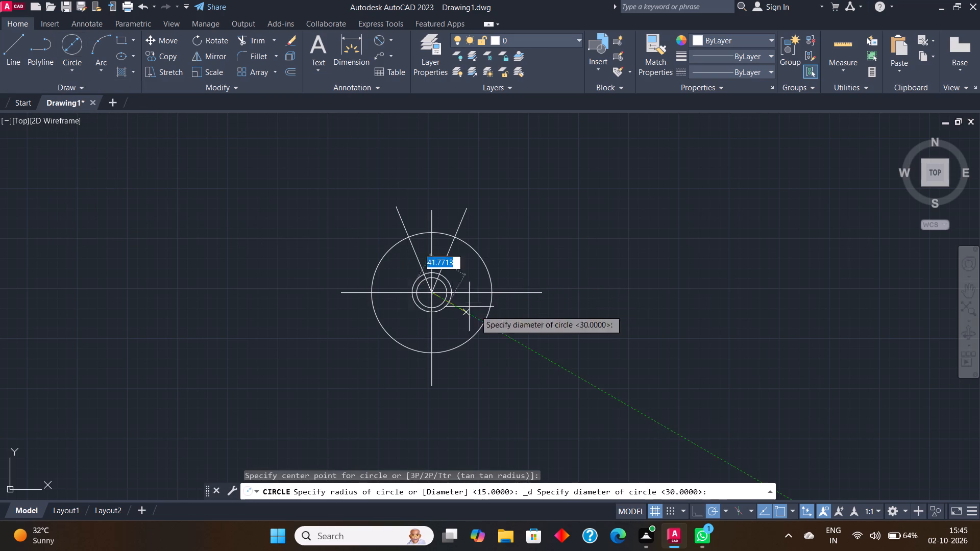
type("50")
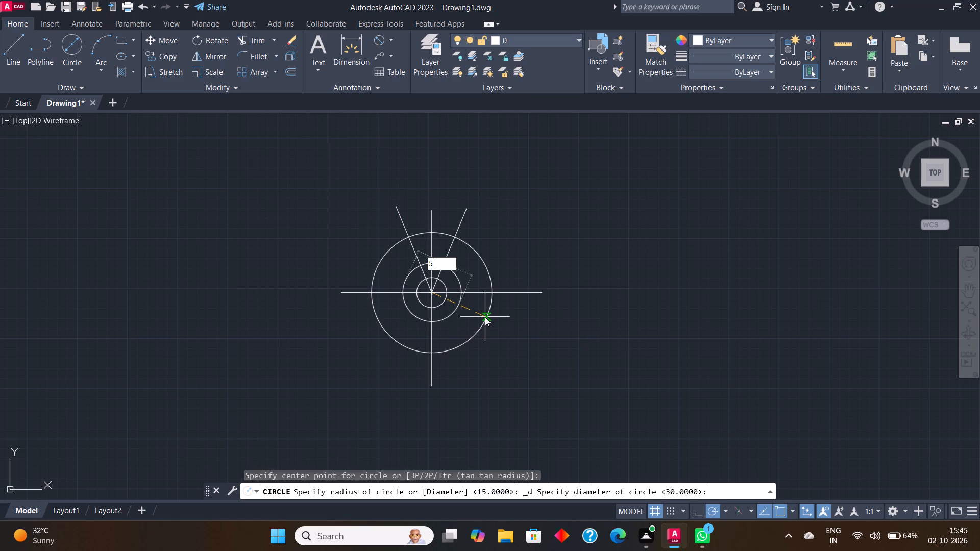
key("Return")
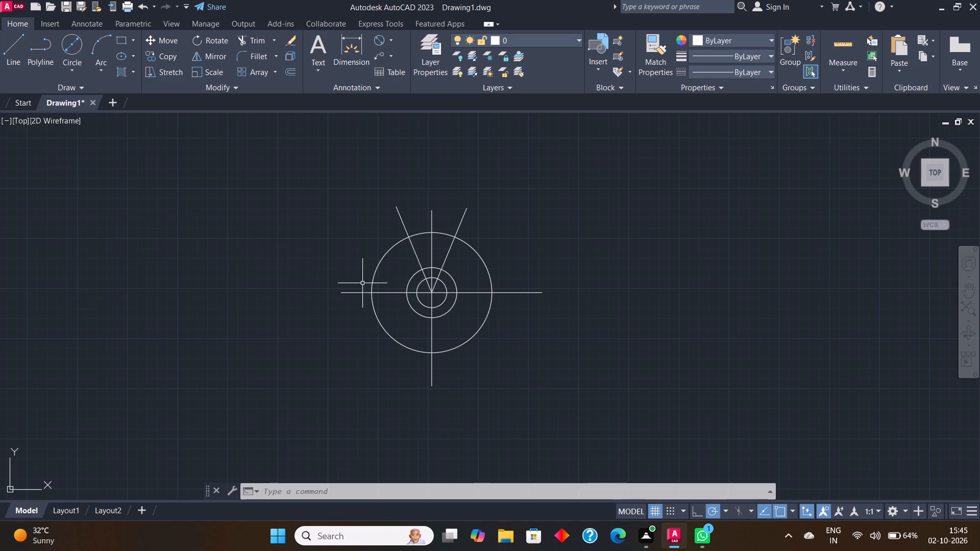
left_click(399, 293)
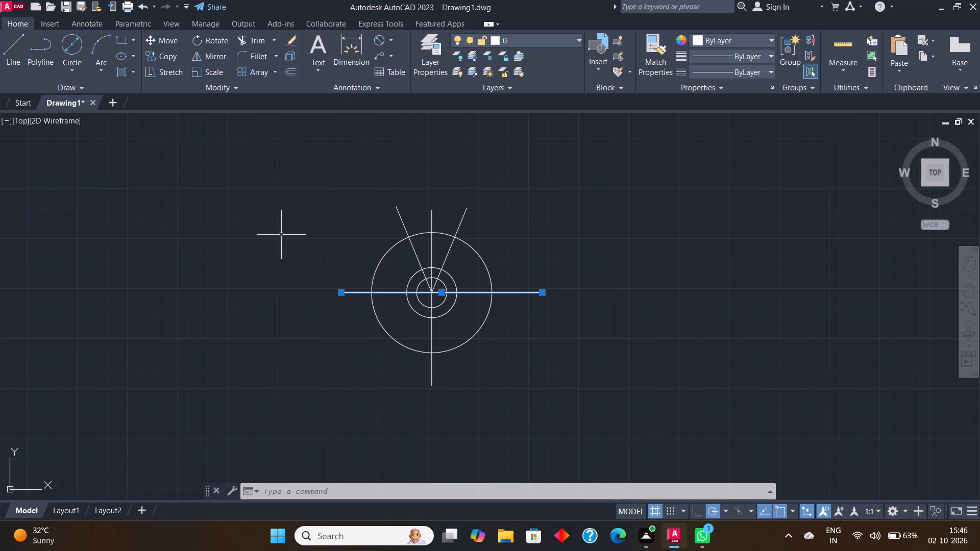
key("Escape")
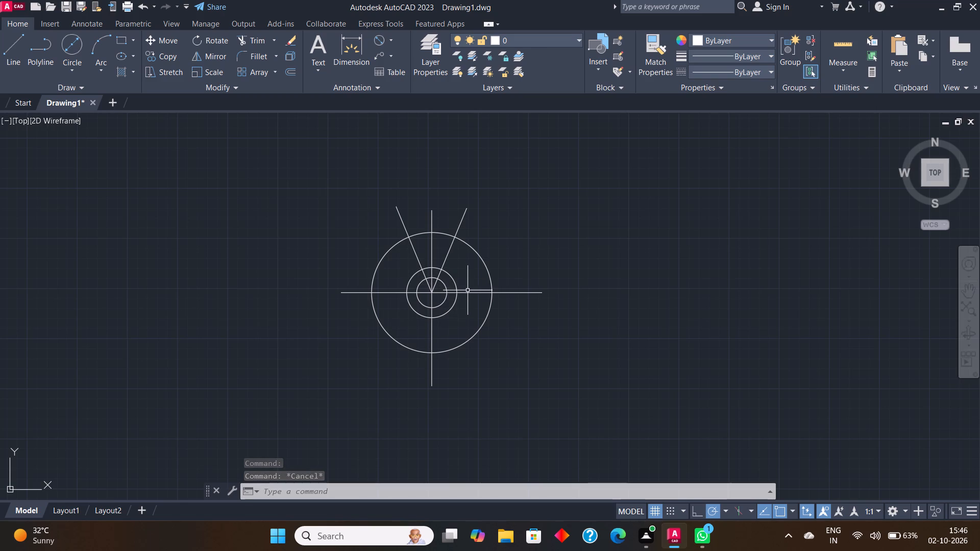
Draw a concentric circle of diameter 40 between the 30 and 50 diameter circles.
left_click(75, 70)
left_click(109, 116)
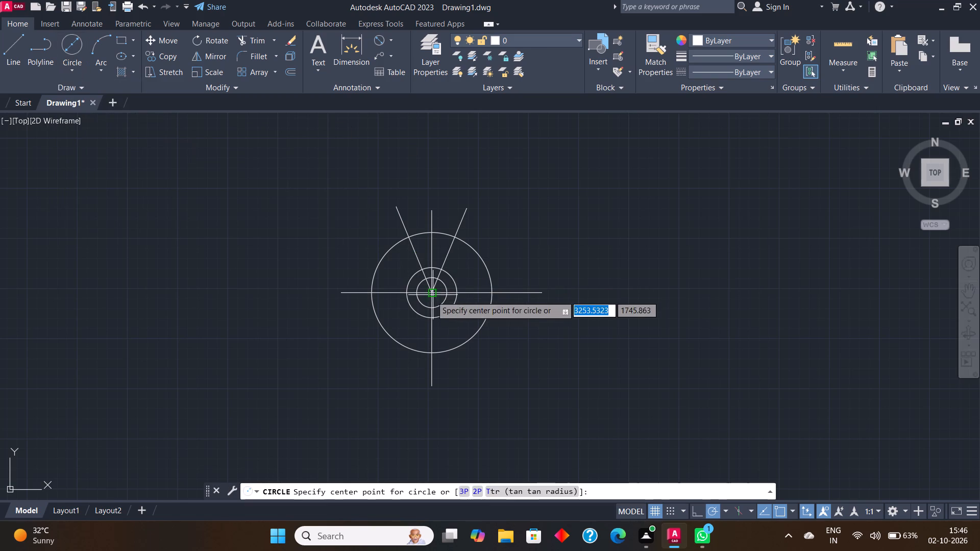
left_click(432, 290)
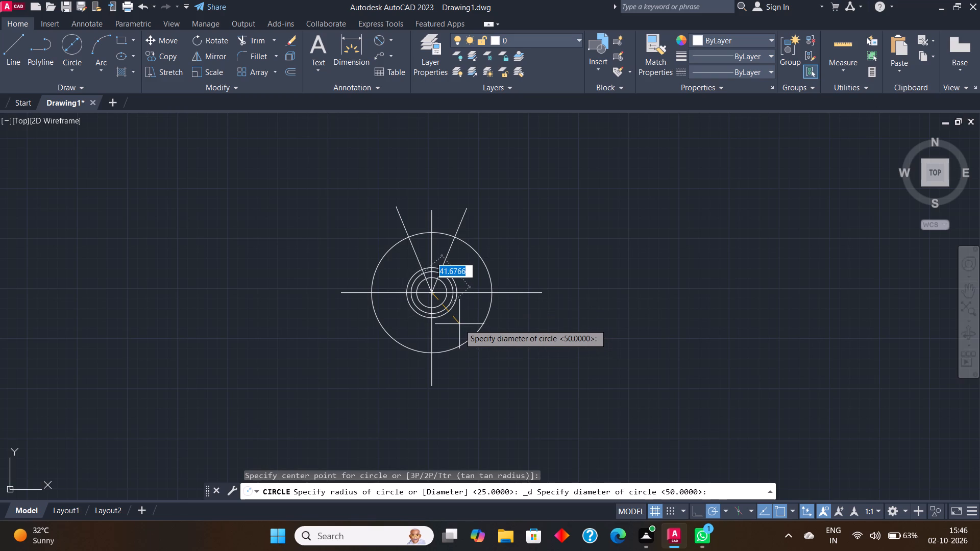
key("4")
key("0")
key("Return")
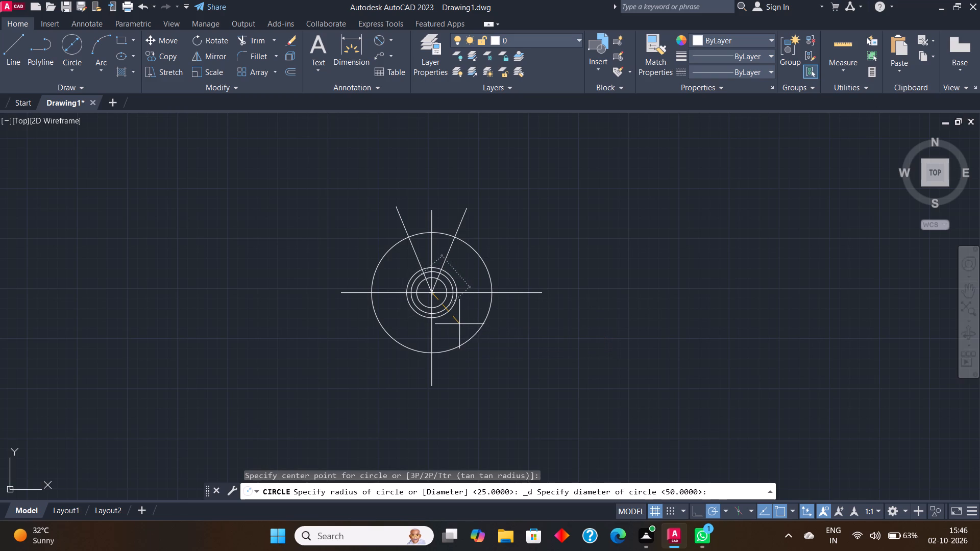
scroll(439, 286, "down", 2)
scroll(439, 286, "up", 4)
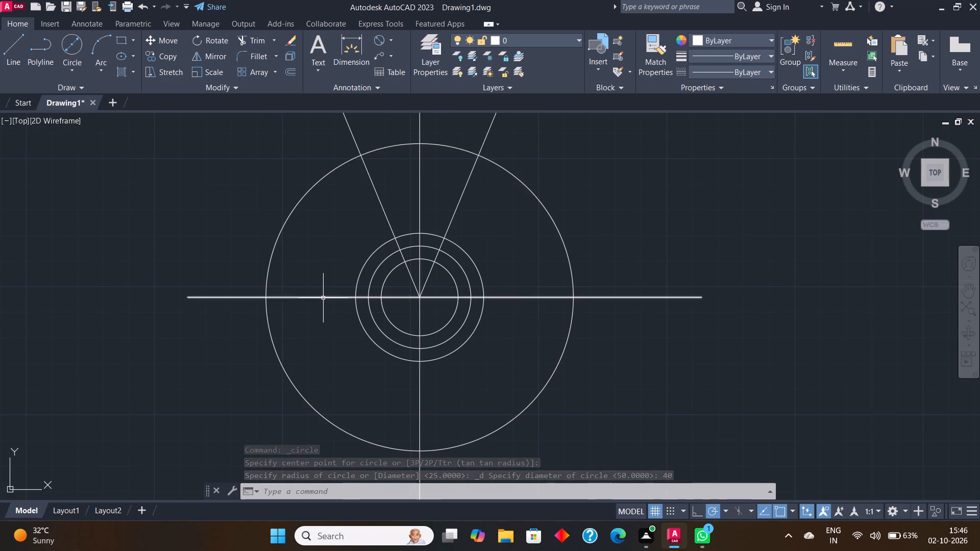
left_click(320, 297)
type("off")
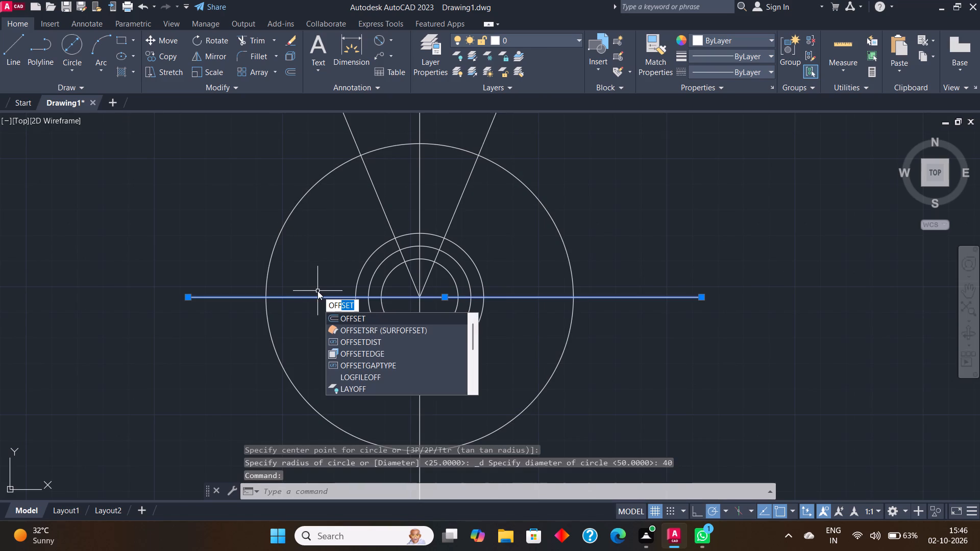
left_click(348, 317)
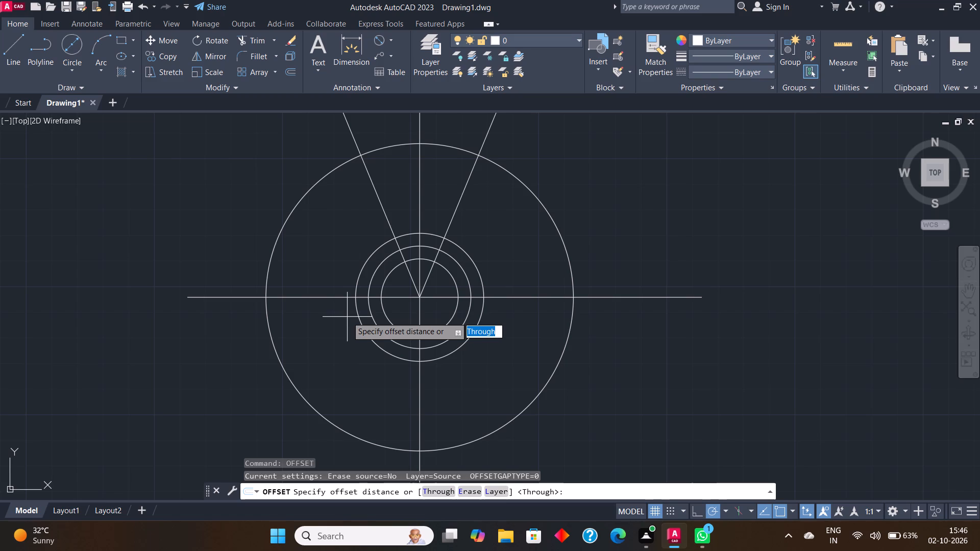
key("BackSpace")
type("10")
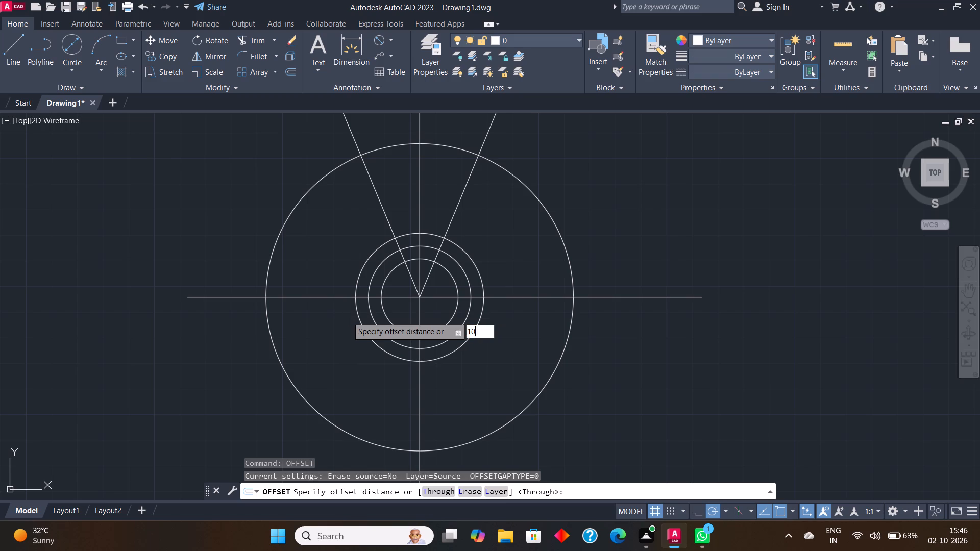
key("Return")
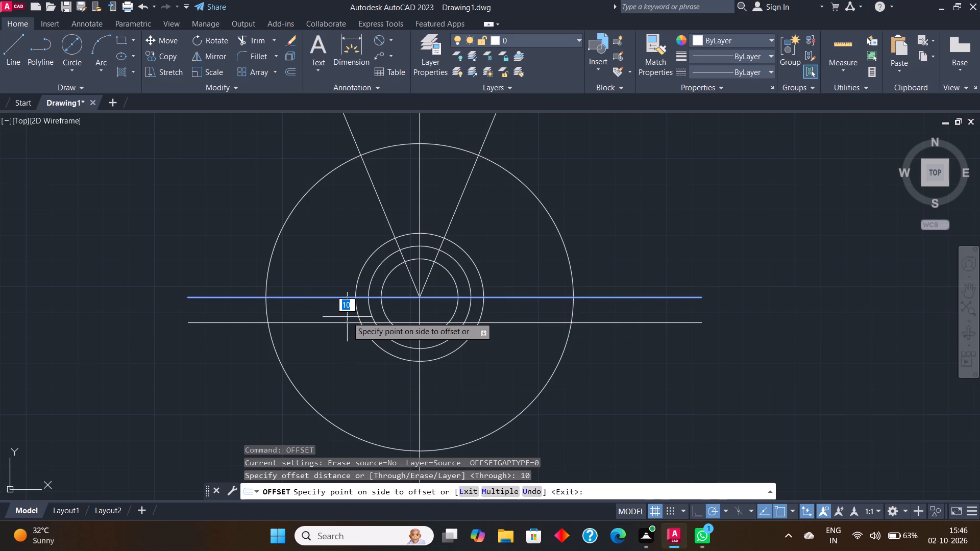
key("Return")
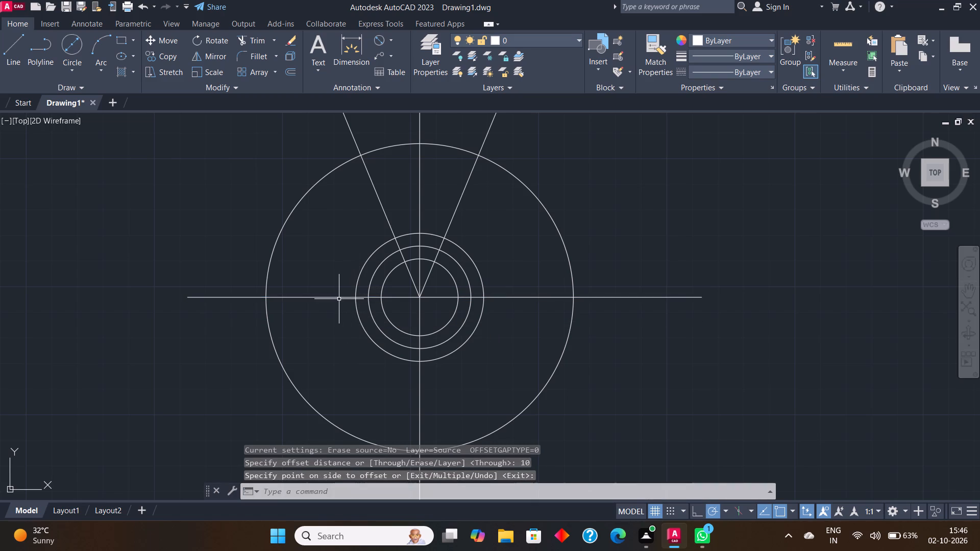
Offset the horizontal centre line by 10 to its lower side.
left_click(338, 297)
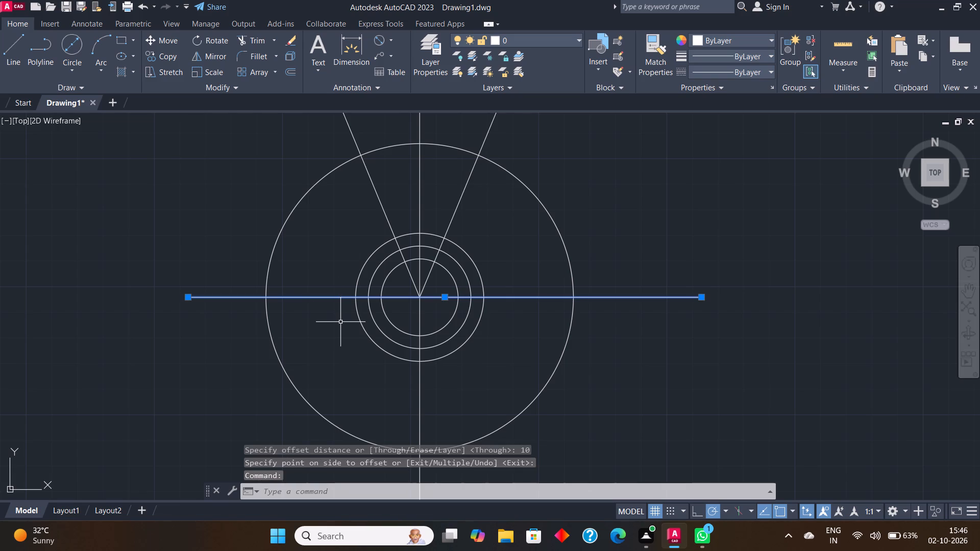
type("0ff")
key("BackSpace")
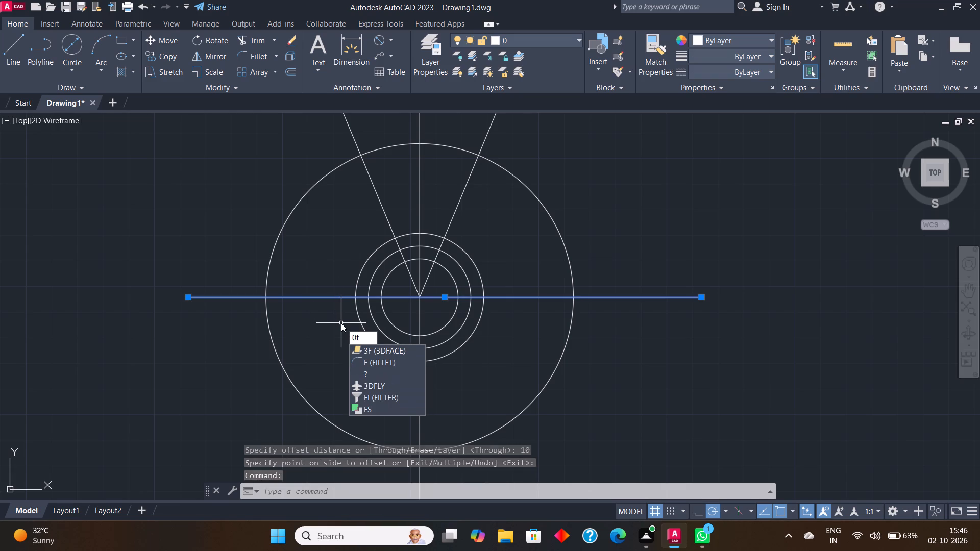
key("BackSpace")
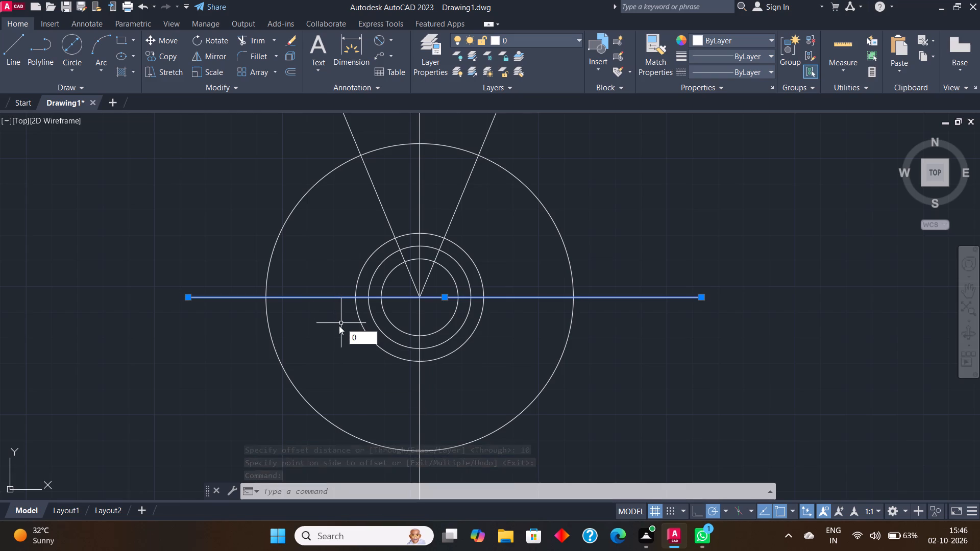
key("BackSpace")
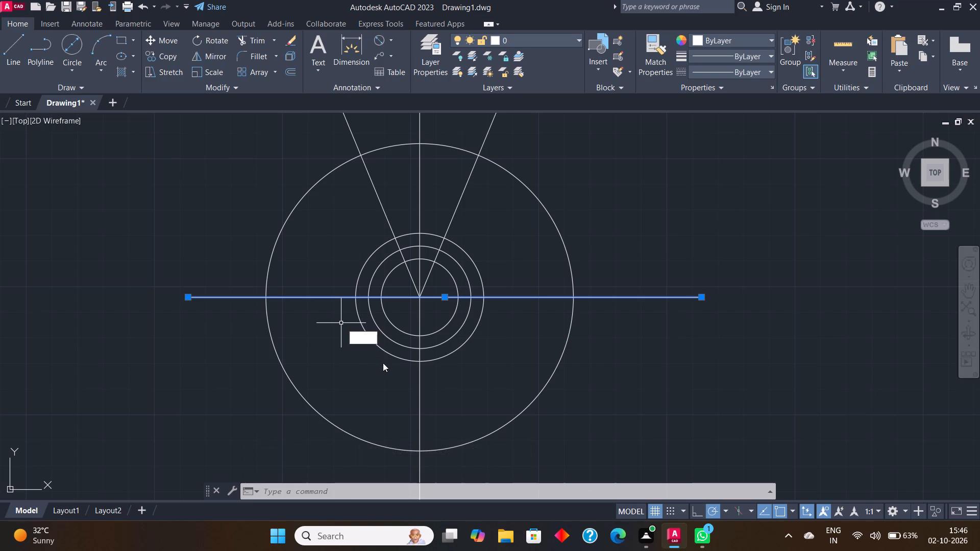
key("o")
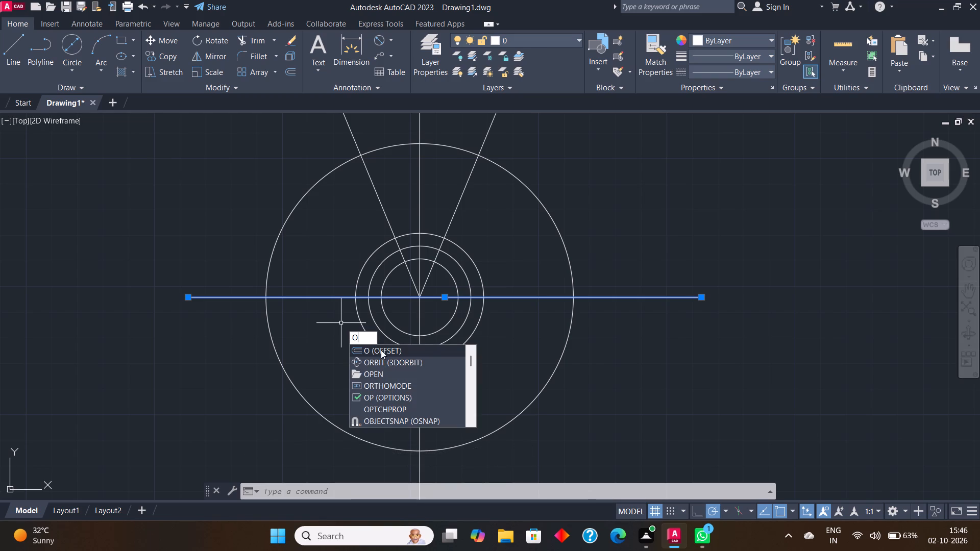
left_click(380, 347)
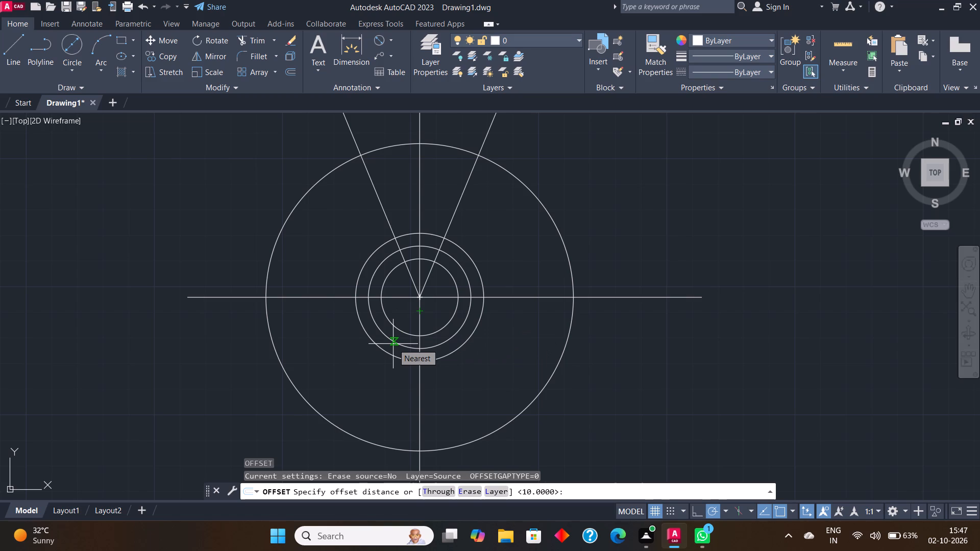
type("10")
key("Return")
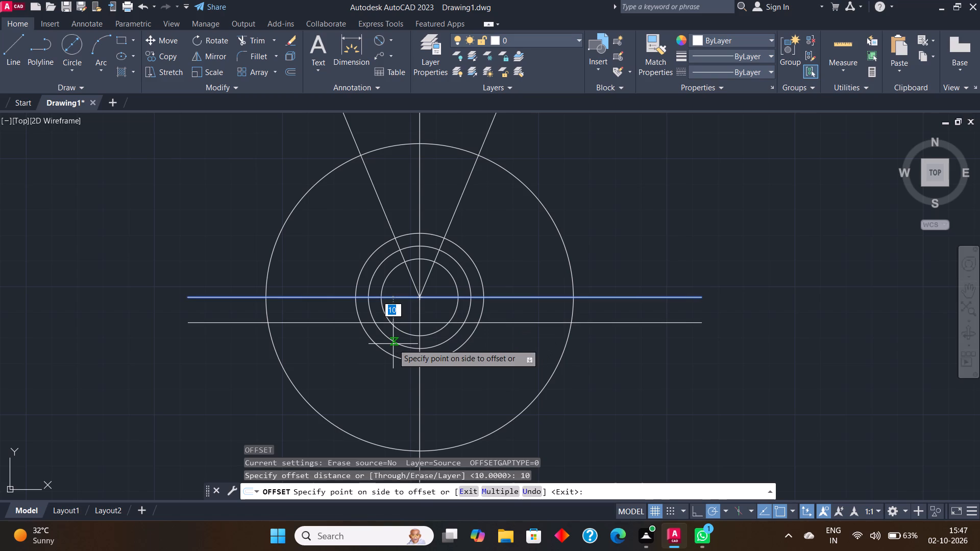
left_click(391, 311)
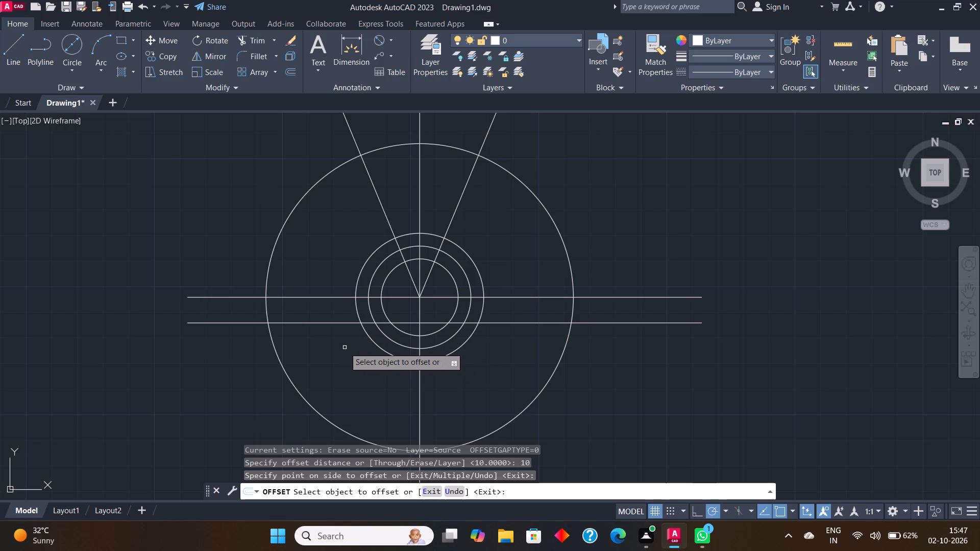
Offset the original horizontal centre line by 10 to its upper side.
left_click(338, 298)
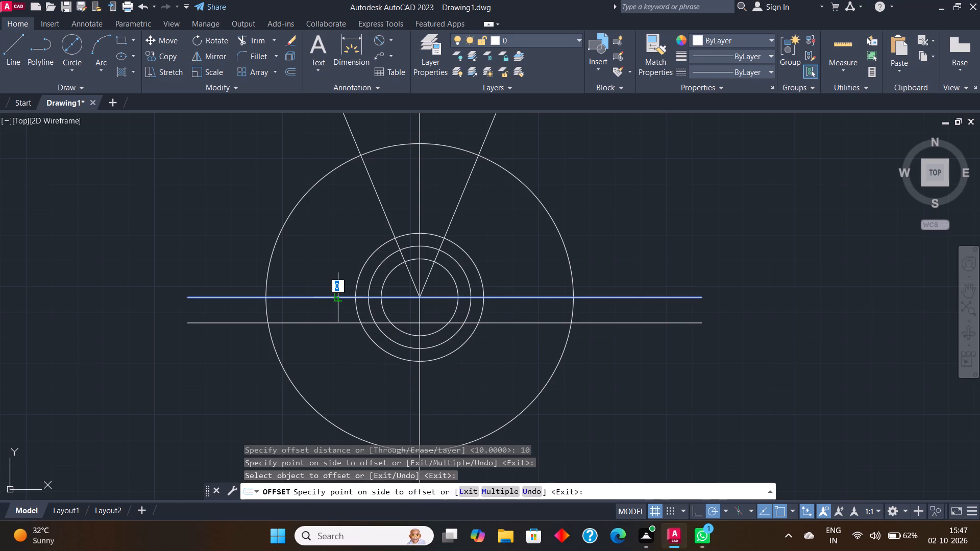
left_click(350, 275)
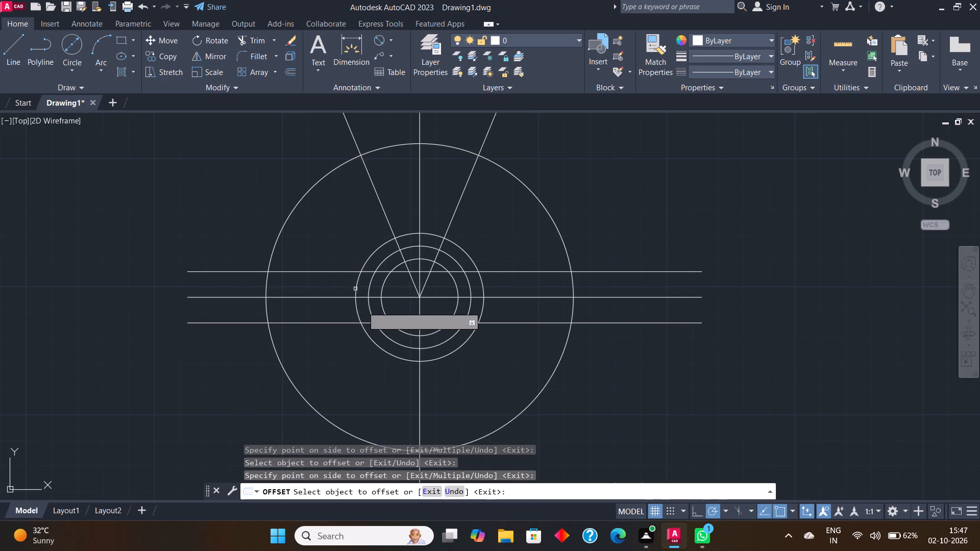
scroll(381, 355, "up", 1)
scroll(381, 355, "down", 1)
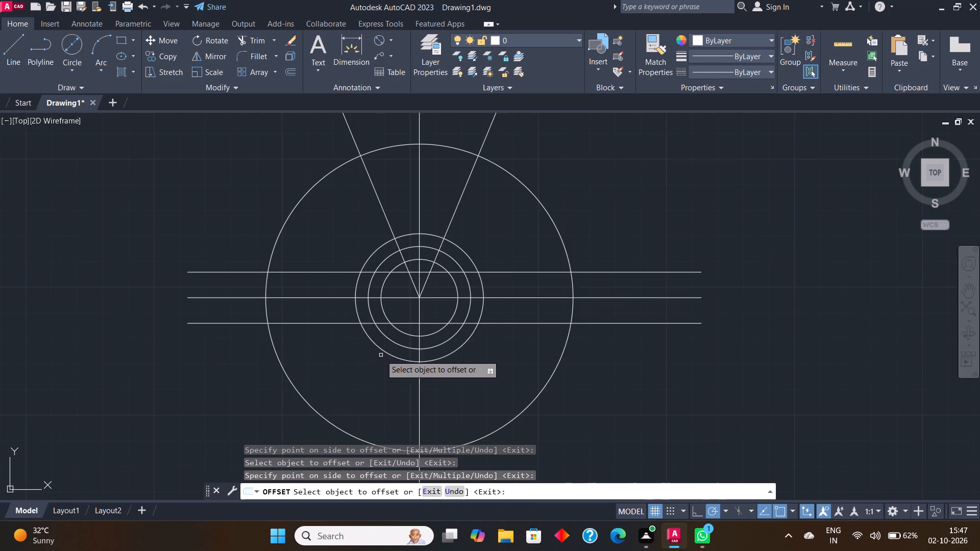
scroll(381, 355, "down", 2)
left_click(316, 323)
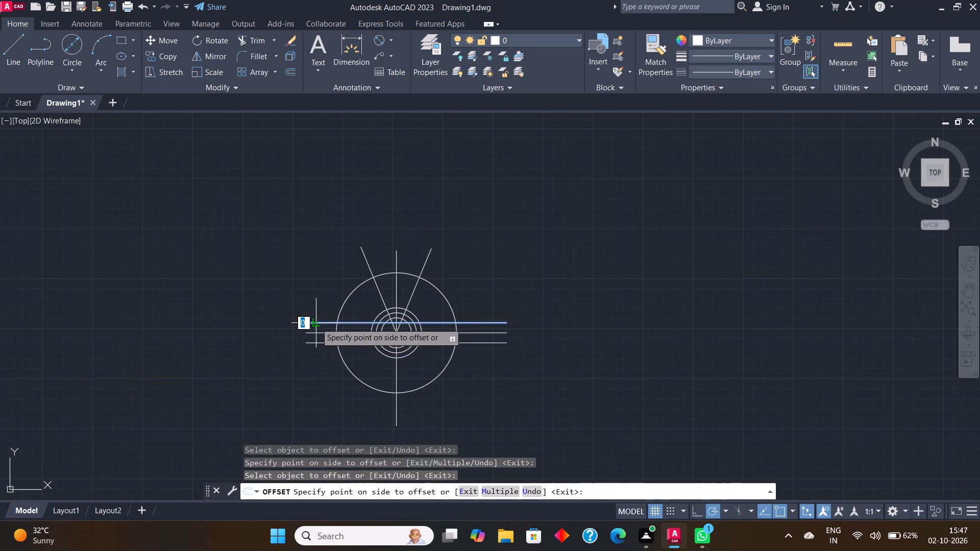
key("Escape")
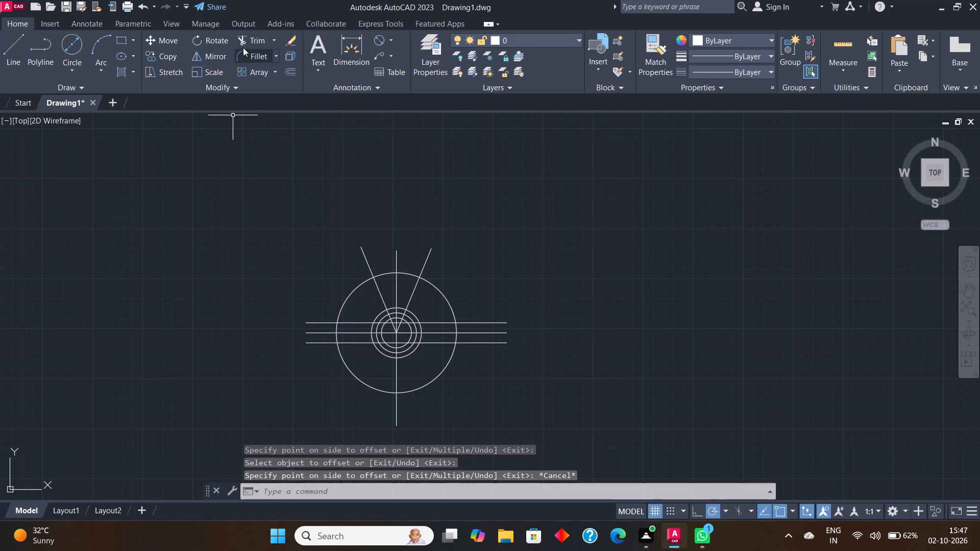
Trim the ends of the three horizontal lines that project beyond both sides of the 120 diameter circle.
left_click(244, 40)
left_click(310, 323)
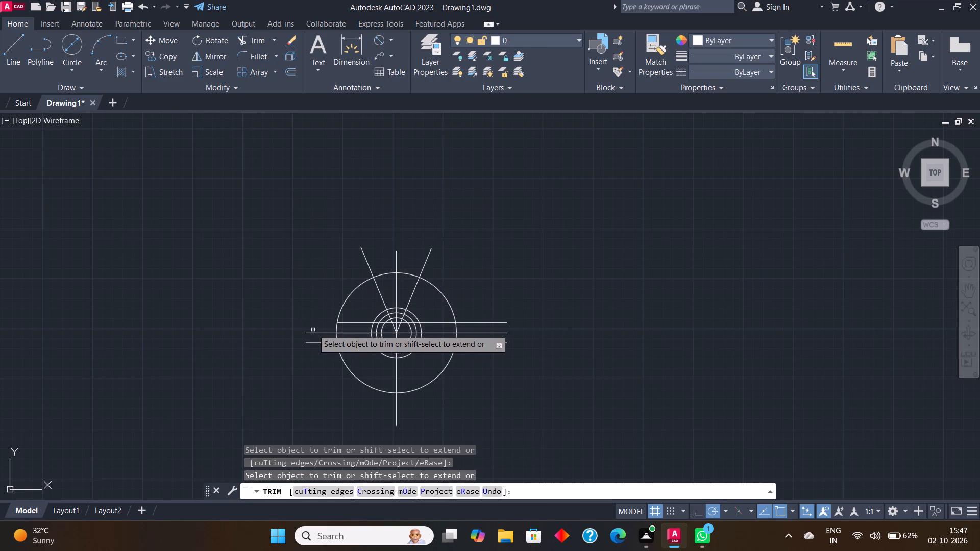
left_click(314, 332)
left_click_drag(316, 322, 327, 364)
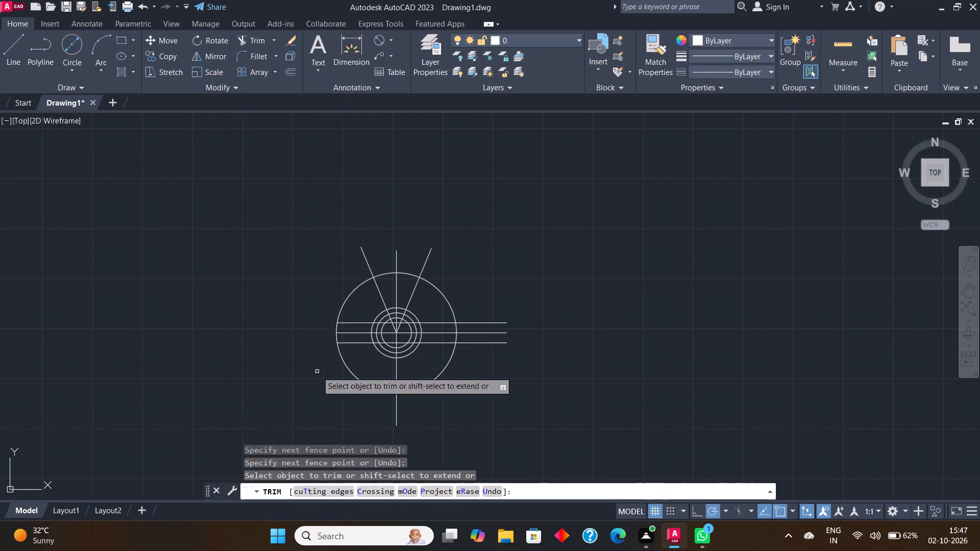
left_click_drag(487, 381, 494, 256)
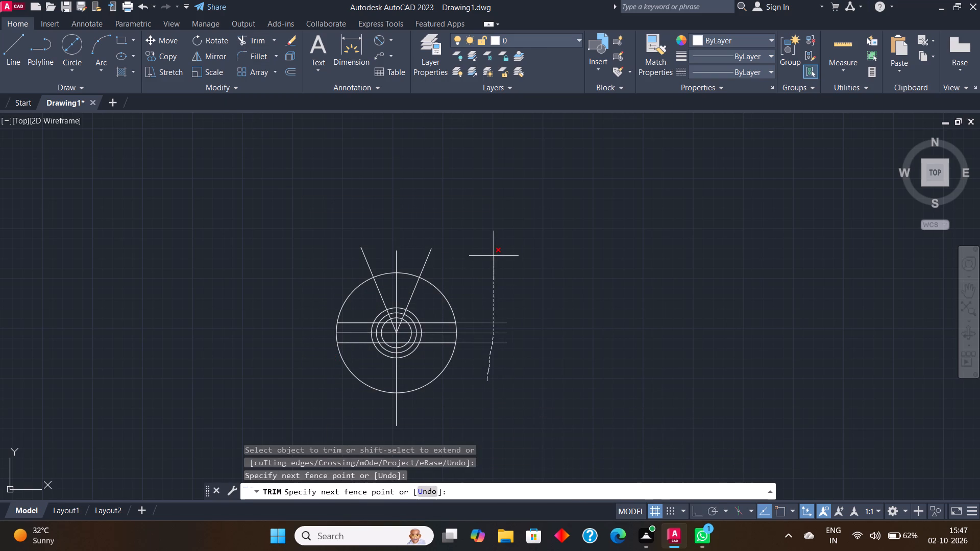
left_click_drag(494, 256, 493, 255)
Trim the three horizontal lines on the right-hand side between the 50 and 120 diameter circles.
scroll(480, 318, "down", 1)
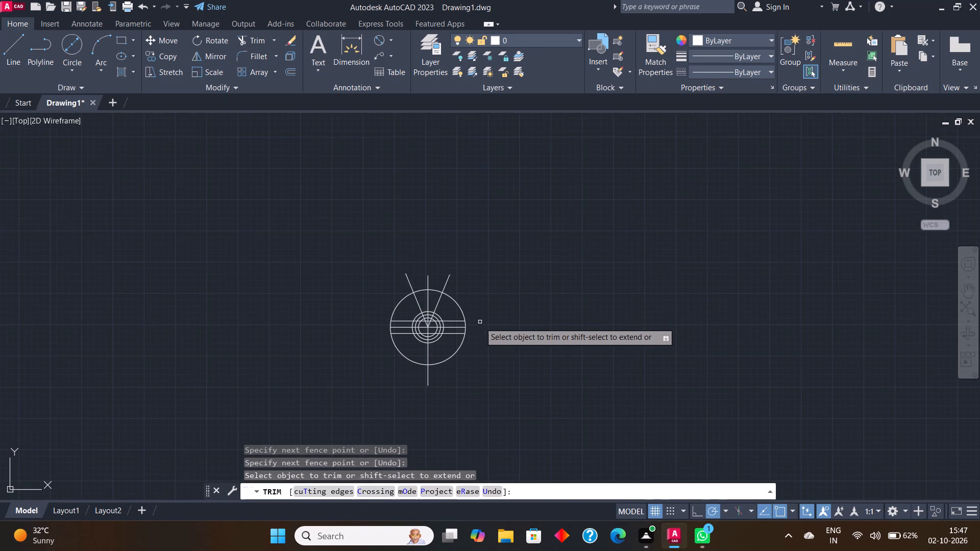
scroll(477, 349, "up", 2)
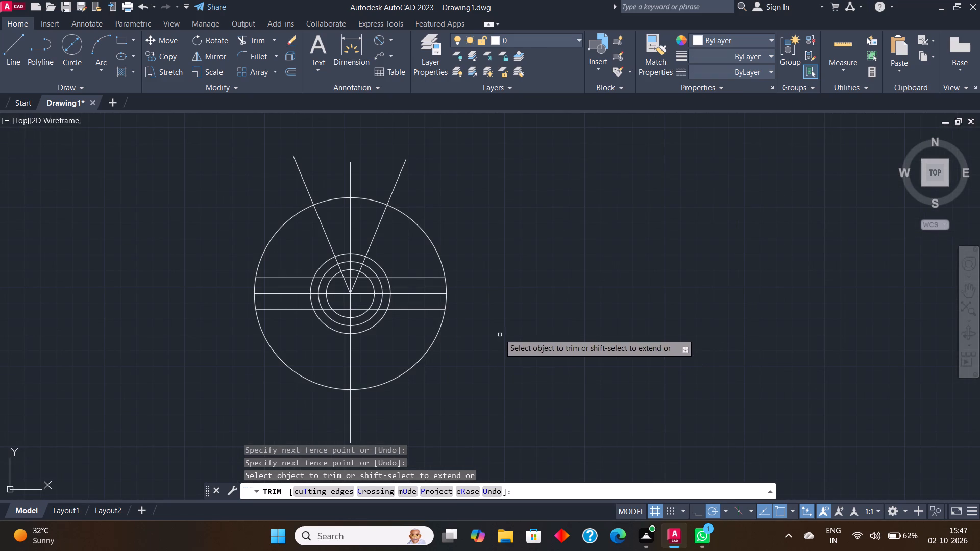
left_click_drag(405, 254, 409, 312)
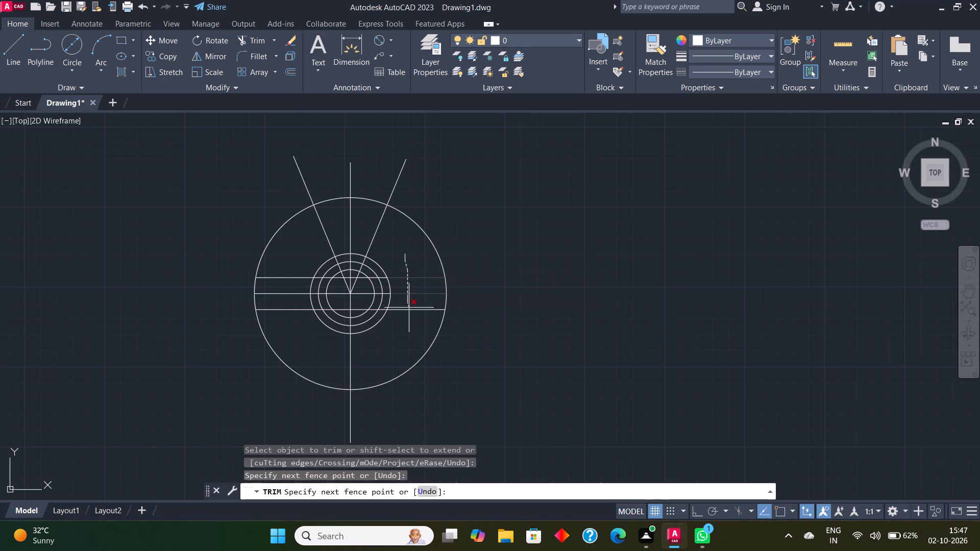
left_click_drag(409, 312, 409, 315)
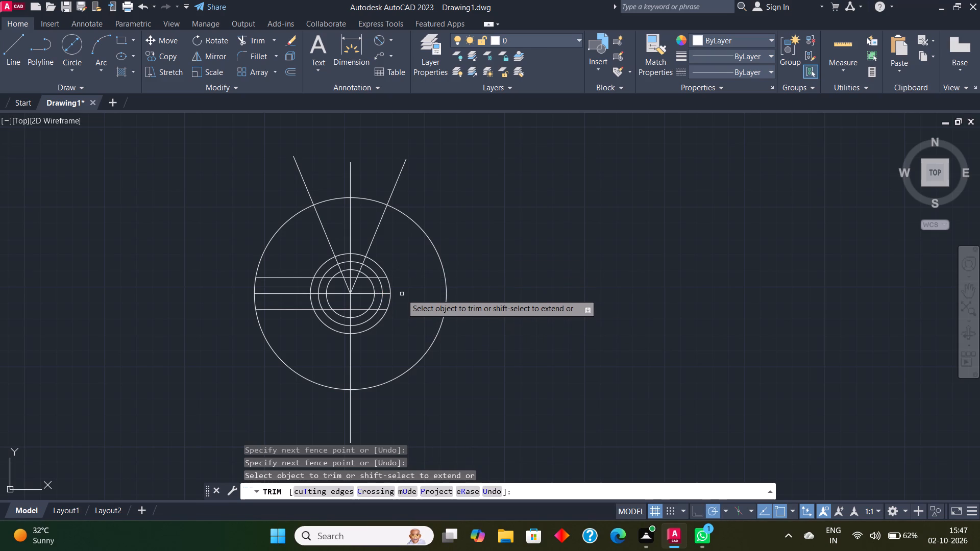
Trim the three horizontal lines inside the right half of the 30 diameter circle, back to the angled and vertical lines.
scroll(402, 294, "down", 2)
scroll(402, 294, "up", 2)
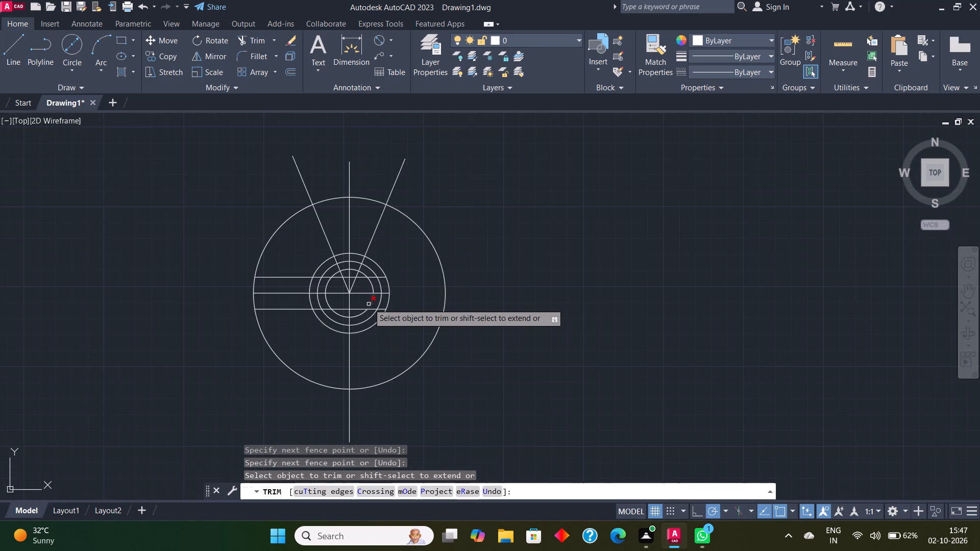
scroll(369, 300, "up", 2)
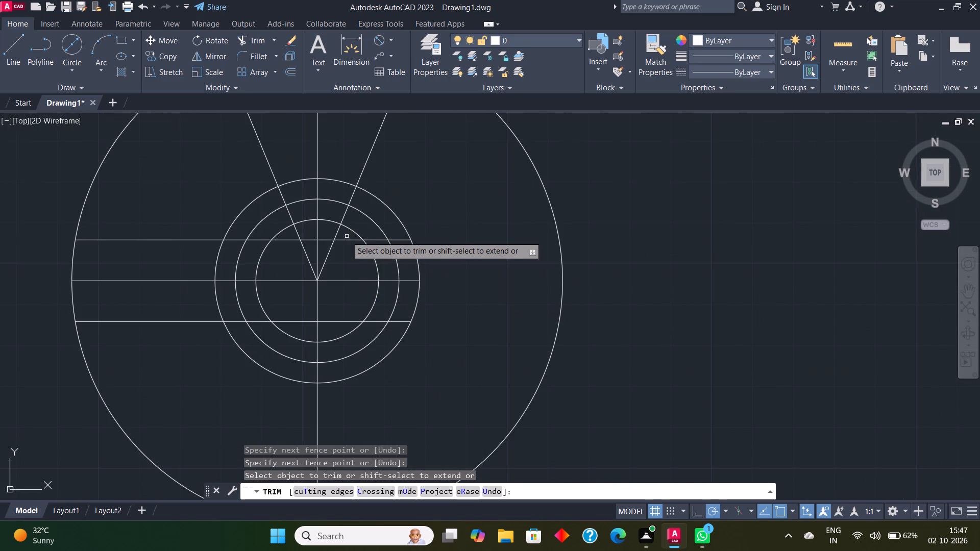
left_click_drag(347, 236, 338, 325)
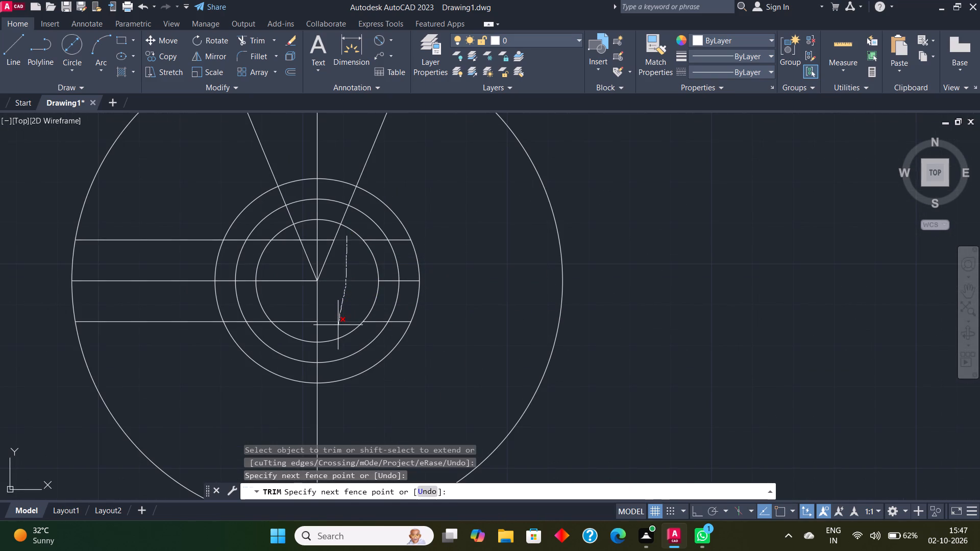
left_click_drag(338, 325, 336, 324)
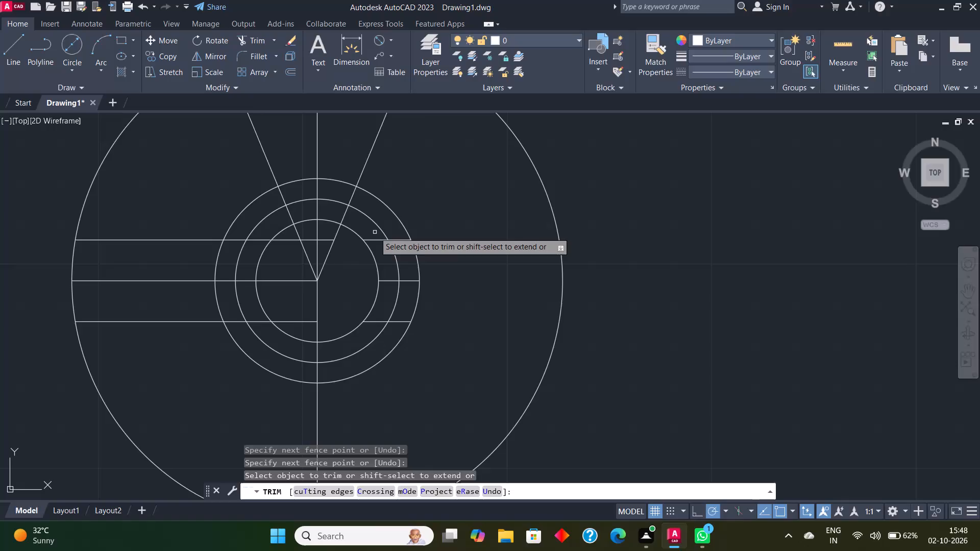
Trim the three horizontal line segments on the right-hand side between the 30 and 40 diameter circles.
left_click_drag(372, 231, 377, 242)
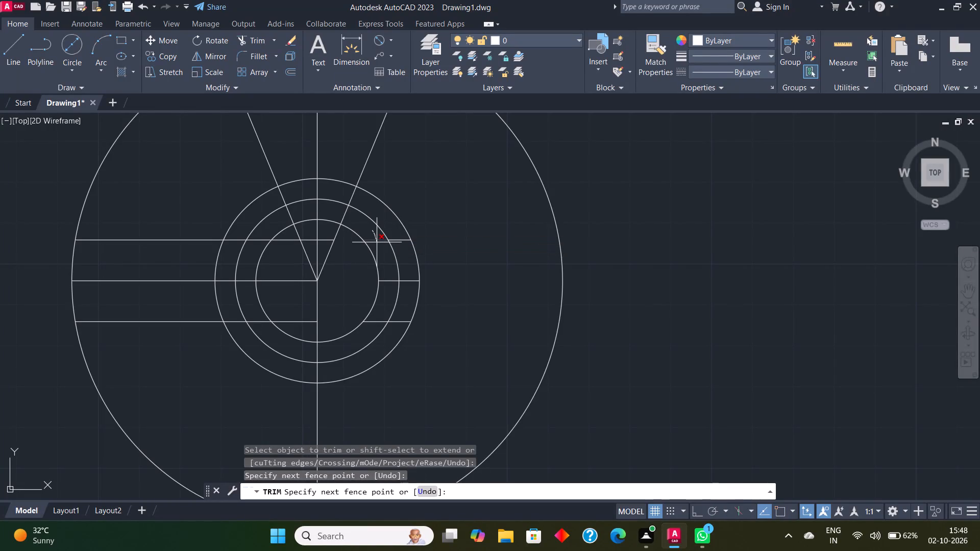
left_click_drag(377, 242, 380, 254)
left_click_drag(380, 254, 374, 329)
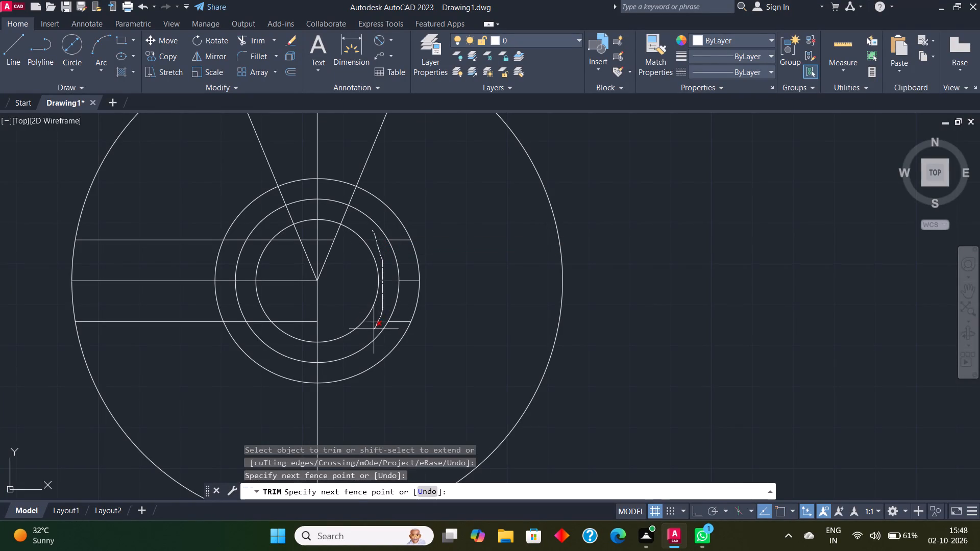
left_click_drag(374, 329, 374, 329)
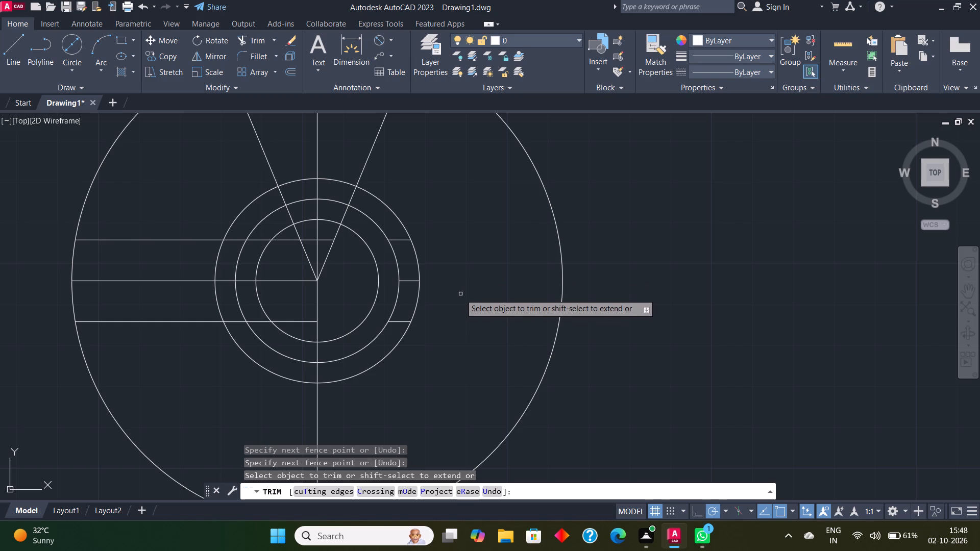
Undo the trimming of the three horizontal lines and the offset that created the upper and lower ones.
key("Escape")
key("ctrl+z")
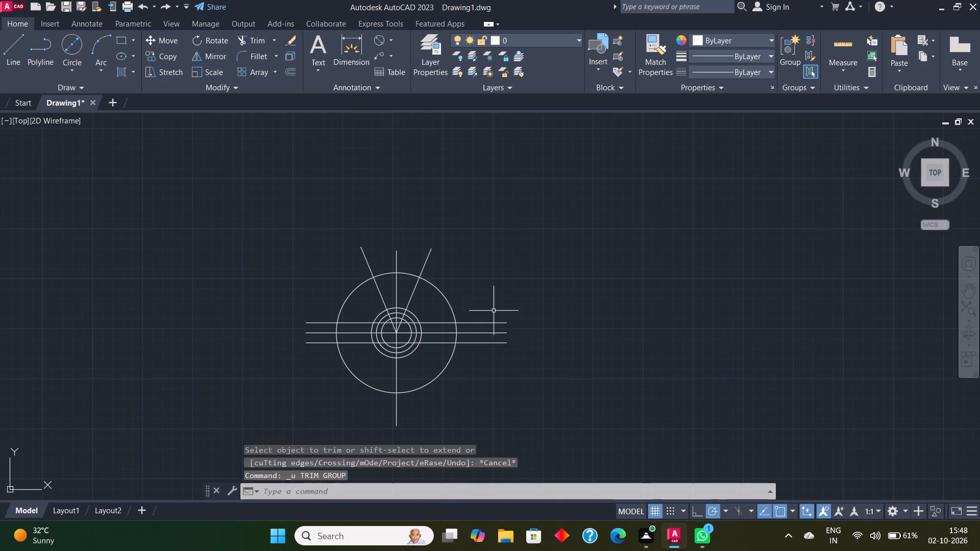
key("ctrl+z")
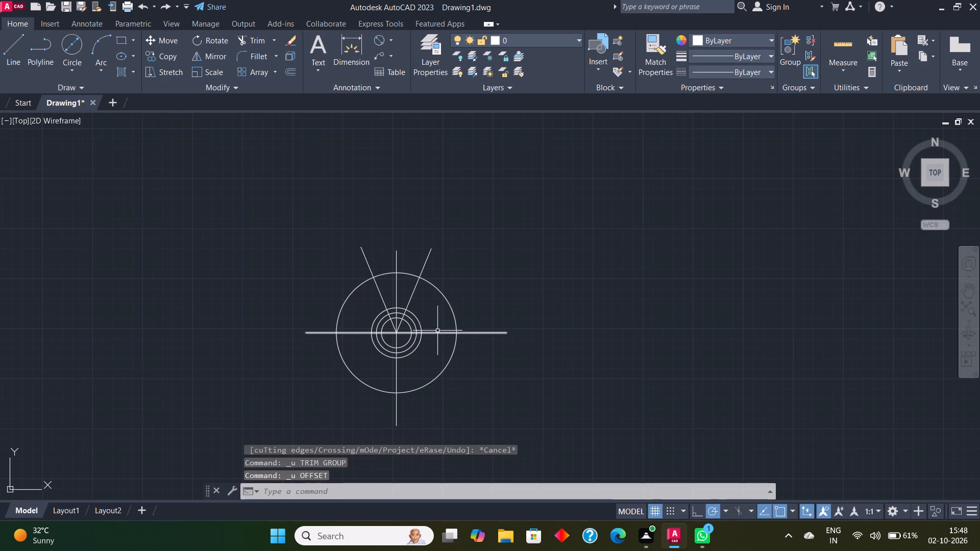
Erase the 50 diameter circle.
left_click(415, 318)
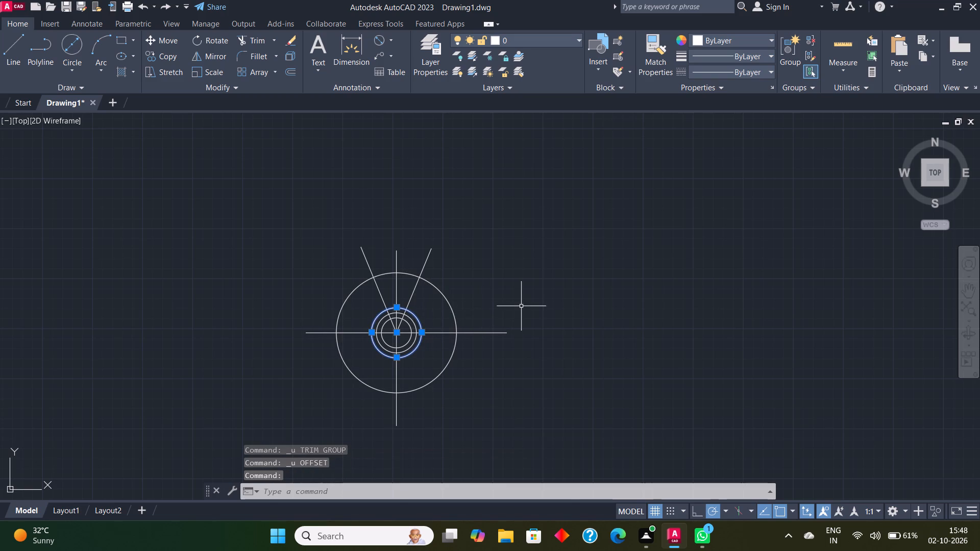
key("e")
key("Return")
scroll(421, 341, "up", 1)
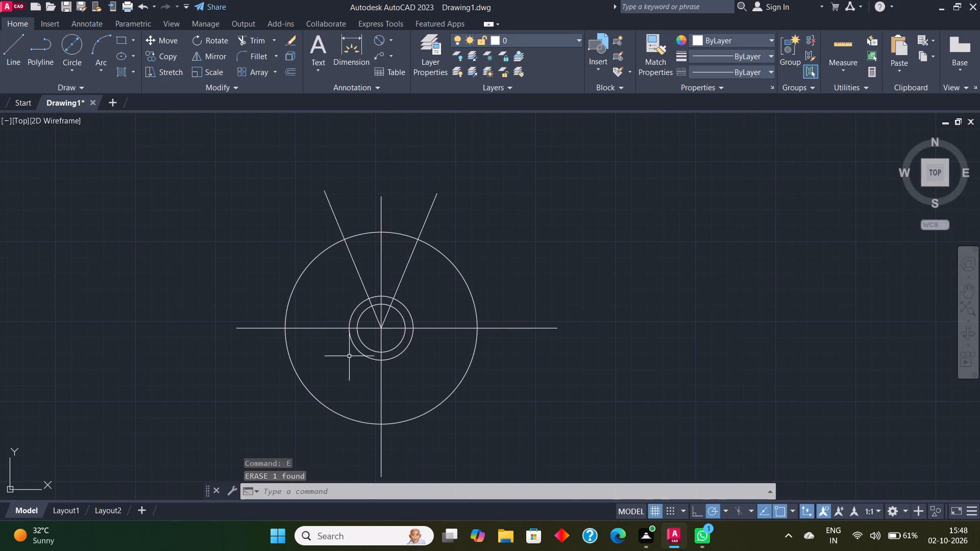
Offset the horizontal centre line by 10 to its lower side.
left_click(337, 329)
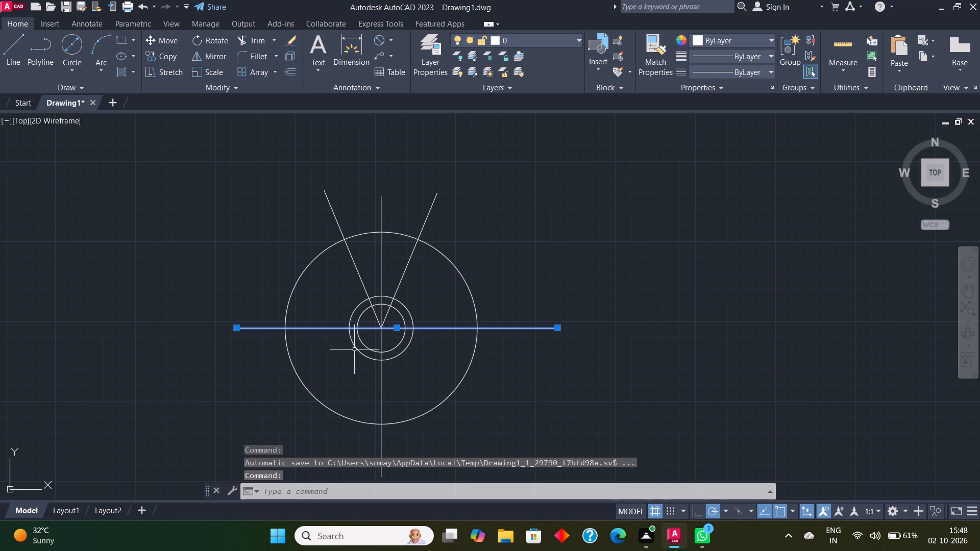
key("o")
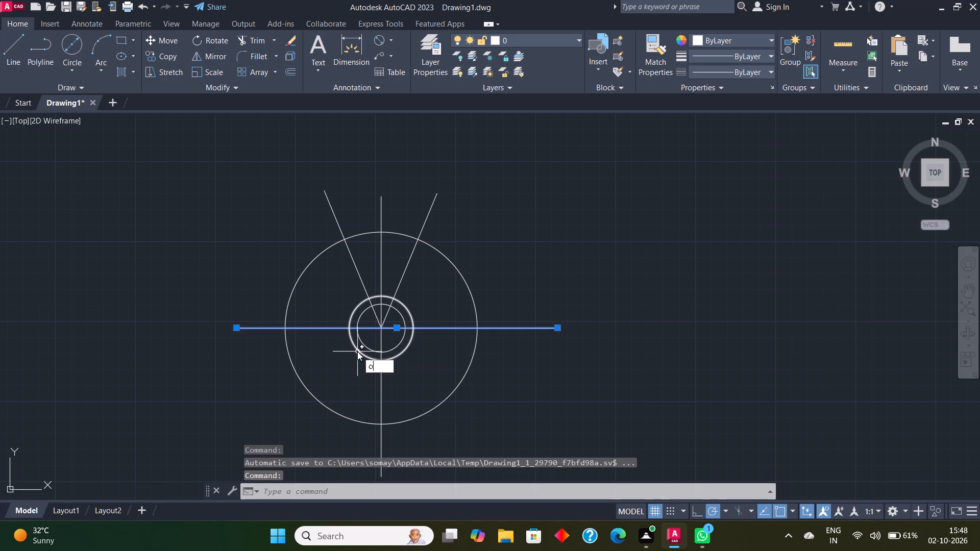
left_click(403, 376)
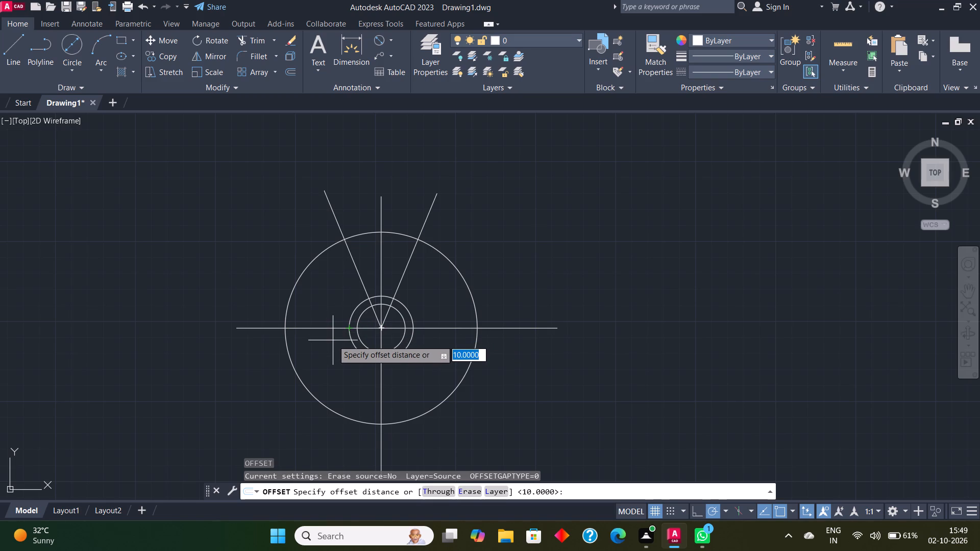
key("Return")
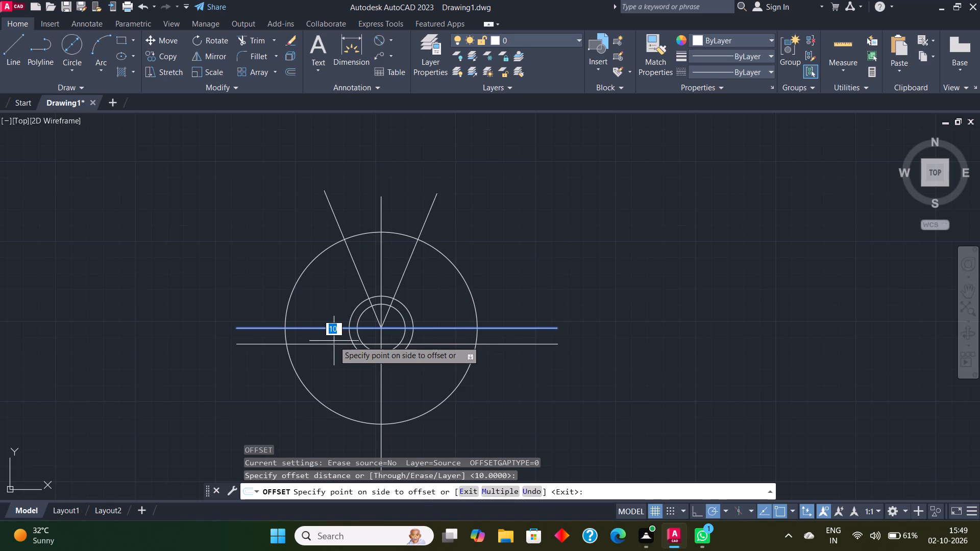
left_click(334, 341)
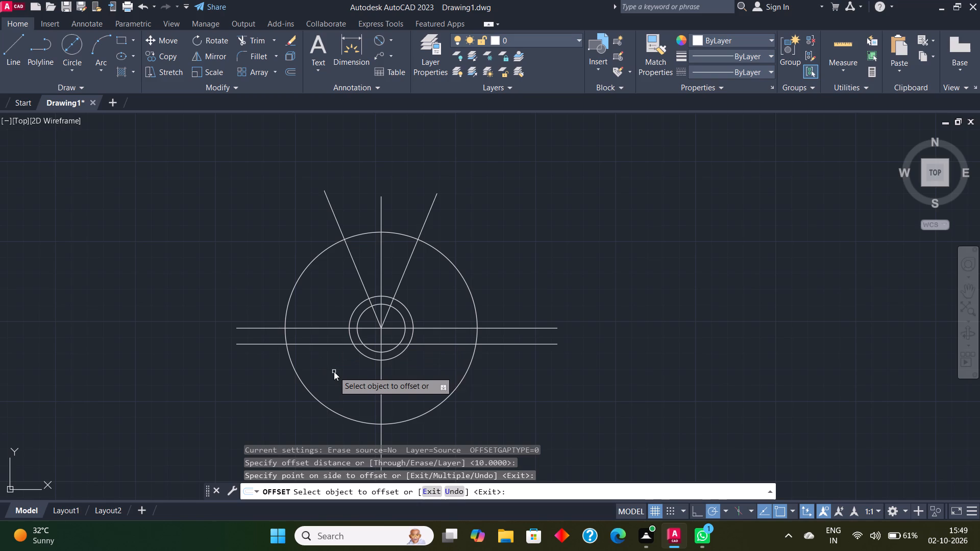
key("0")
key("BackSpace")
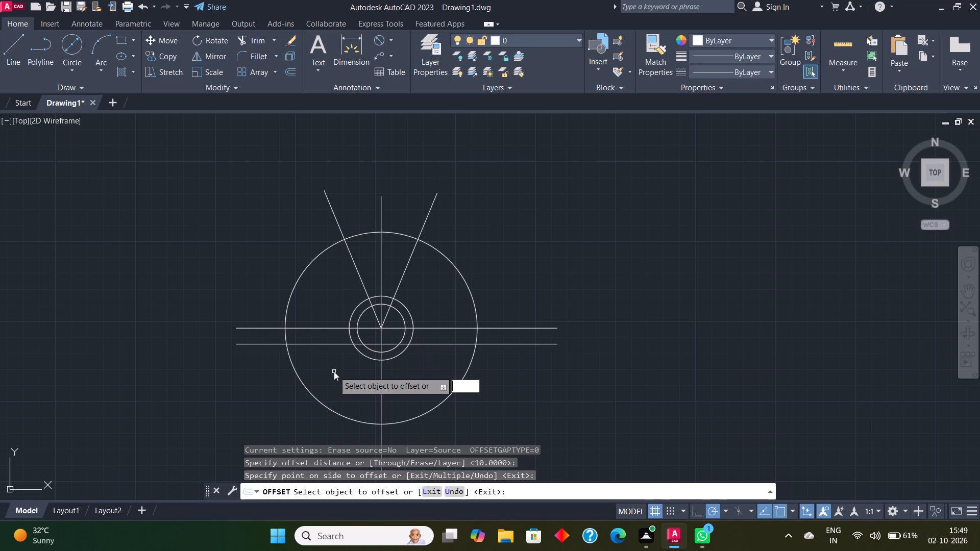
key("o")
key("Return")
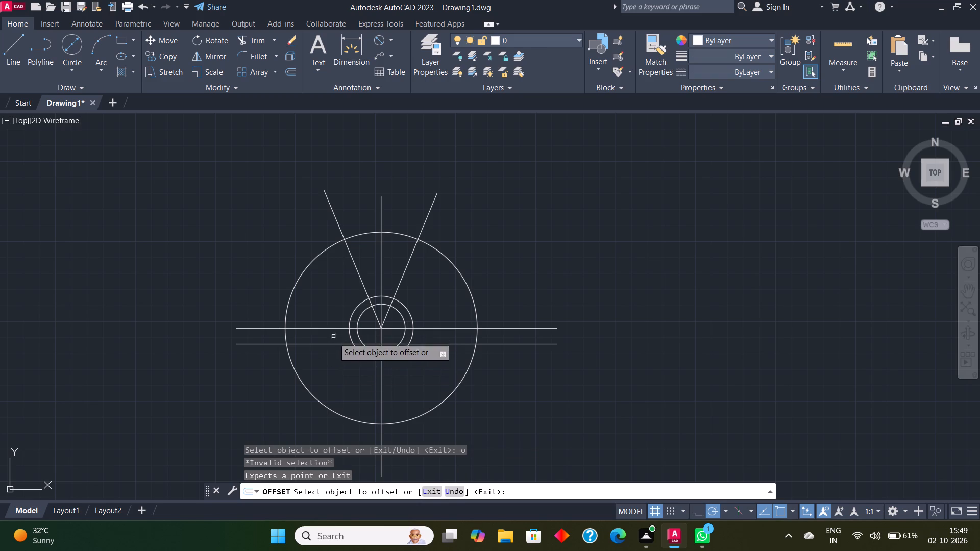
key("Escape")
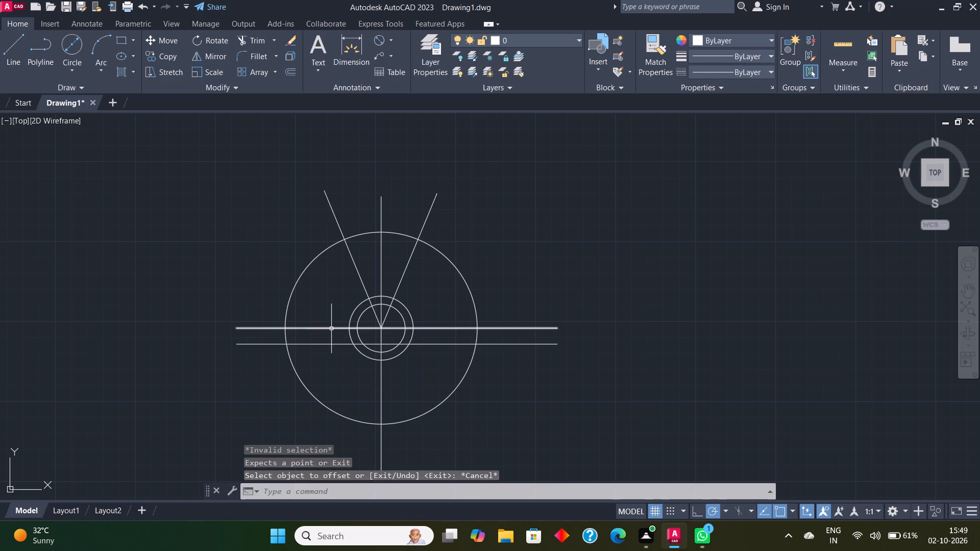
Offset the horizontal centre line by 10 to its upper side.
left_click(331, 328)
key("o")
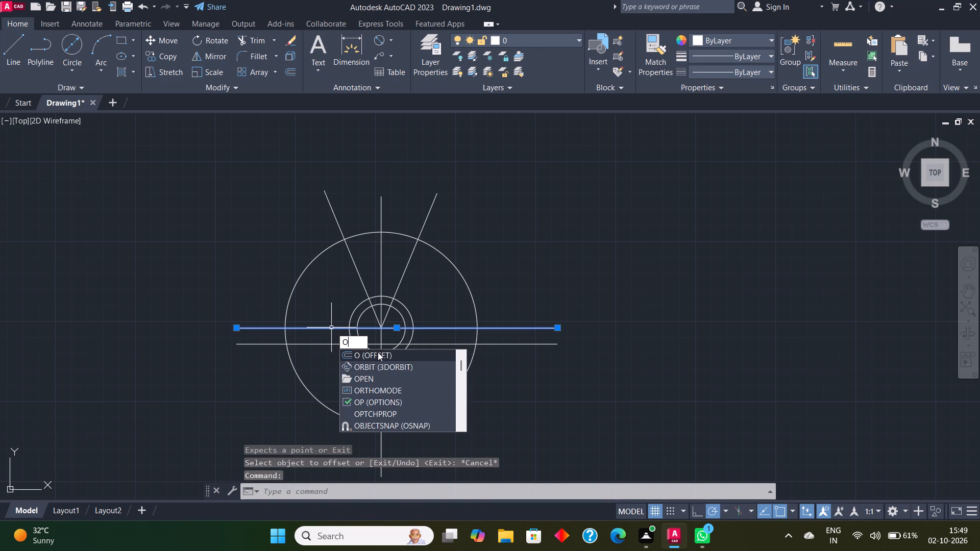
left_click(378, 352)
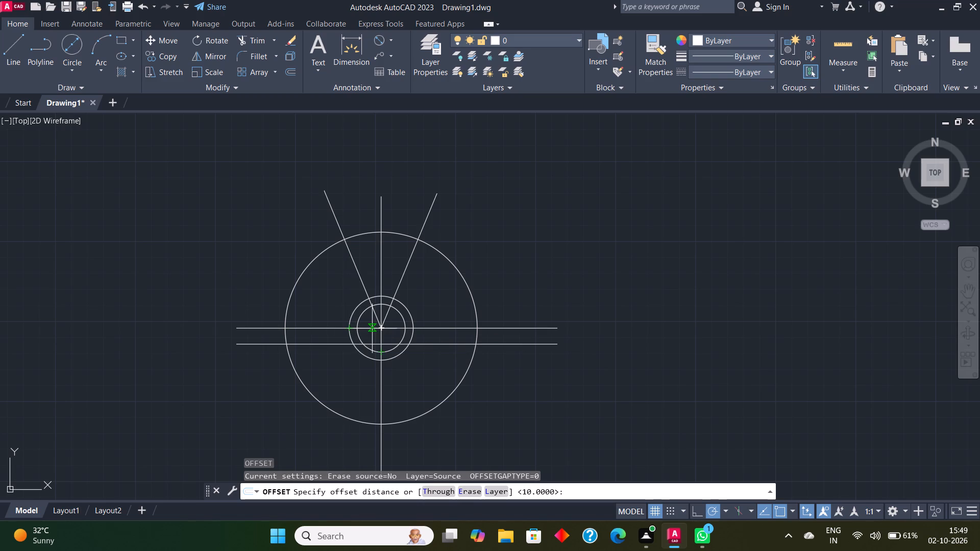
type("10")
key("Return")
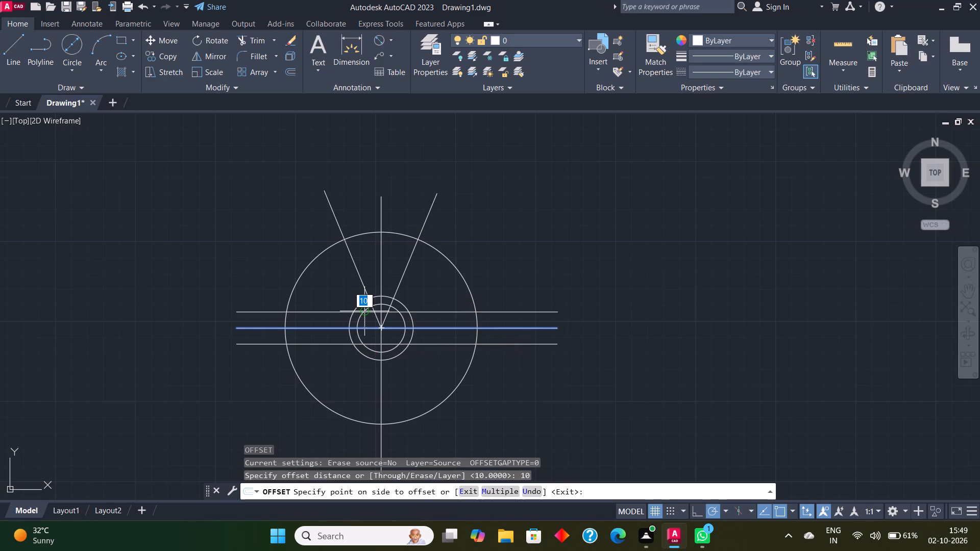
left_click(360, 312)
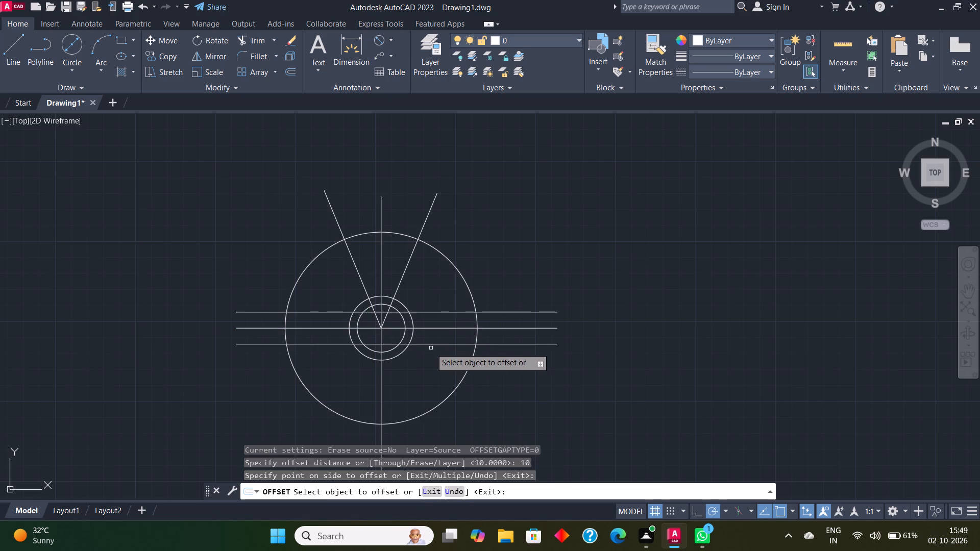
left_click(238, 240)
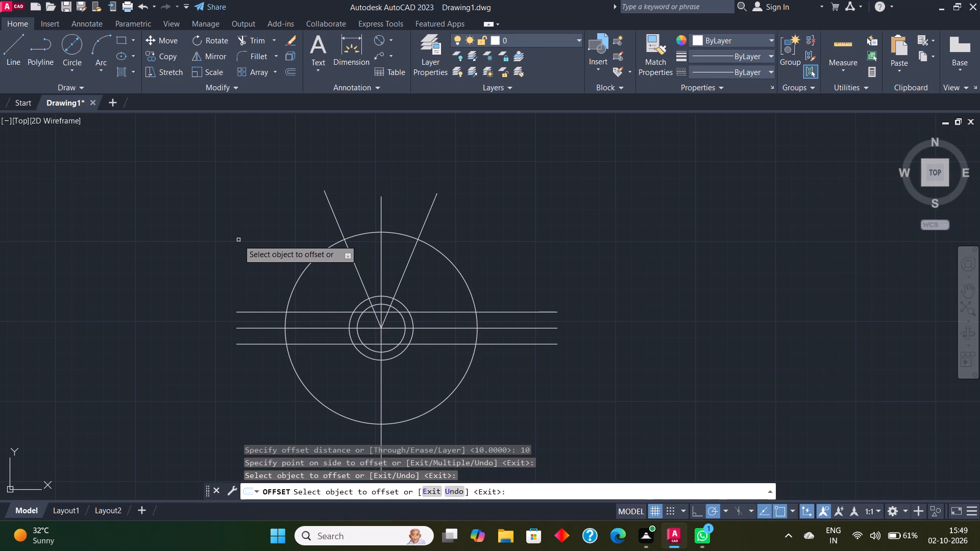
key("Escape")
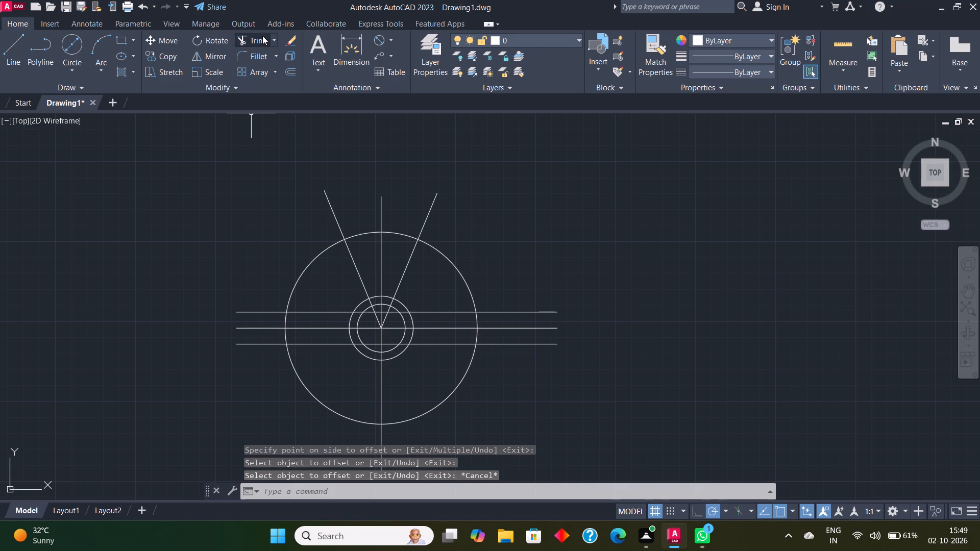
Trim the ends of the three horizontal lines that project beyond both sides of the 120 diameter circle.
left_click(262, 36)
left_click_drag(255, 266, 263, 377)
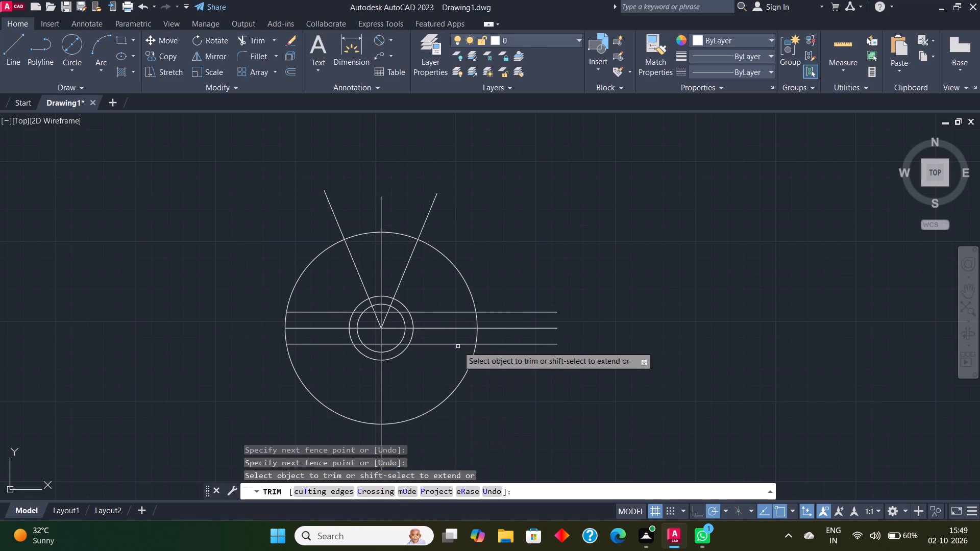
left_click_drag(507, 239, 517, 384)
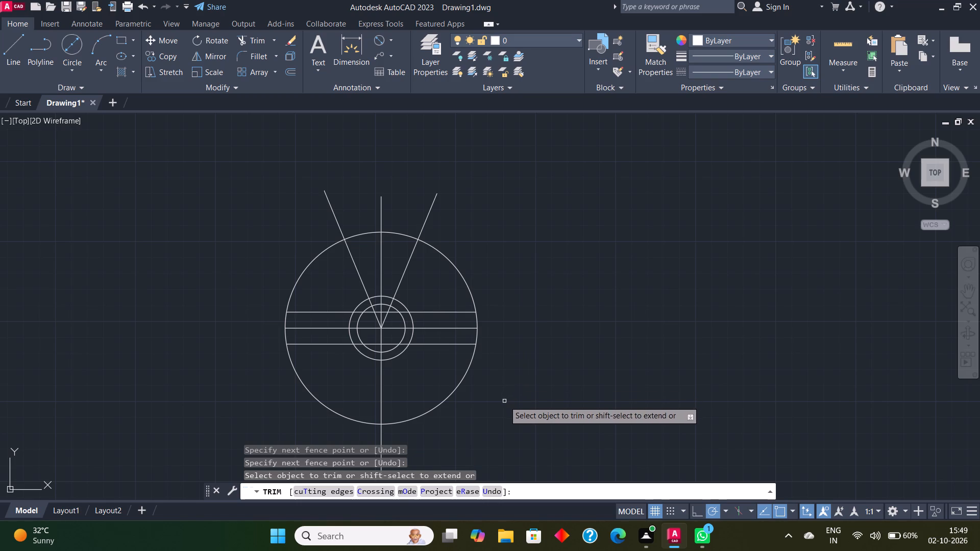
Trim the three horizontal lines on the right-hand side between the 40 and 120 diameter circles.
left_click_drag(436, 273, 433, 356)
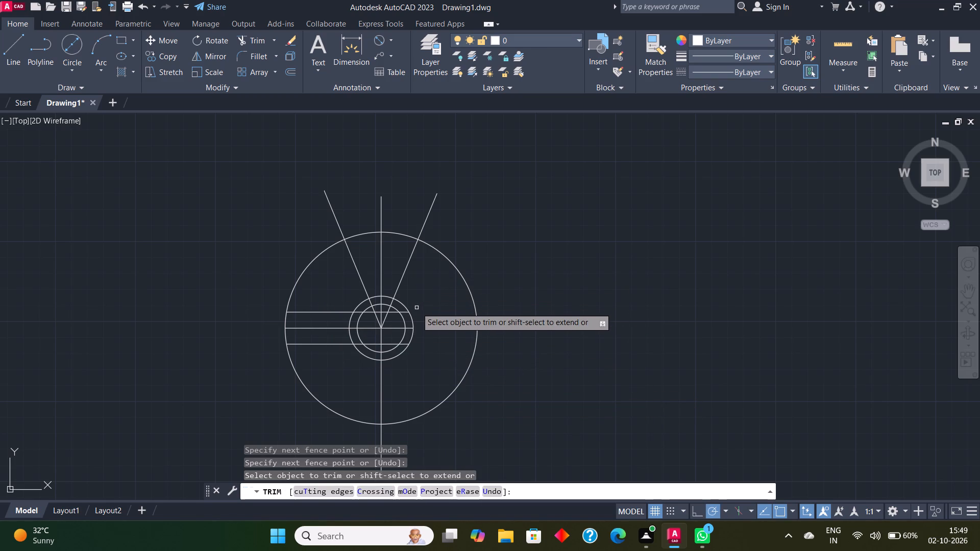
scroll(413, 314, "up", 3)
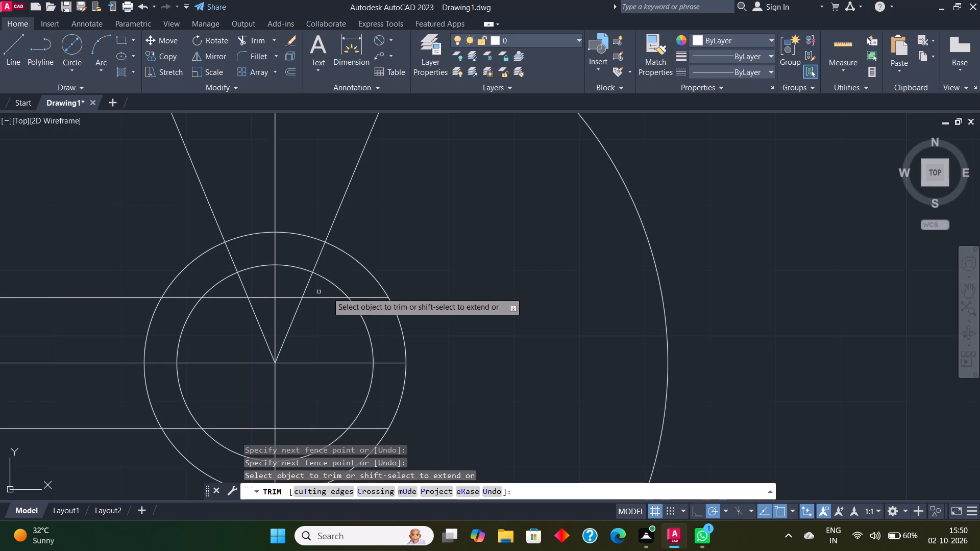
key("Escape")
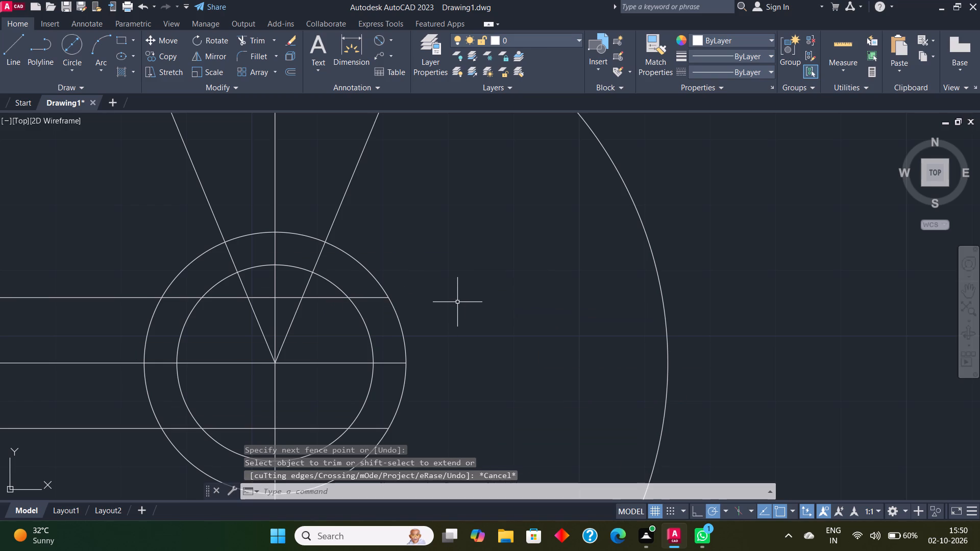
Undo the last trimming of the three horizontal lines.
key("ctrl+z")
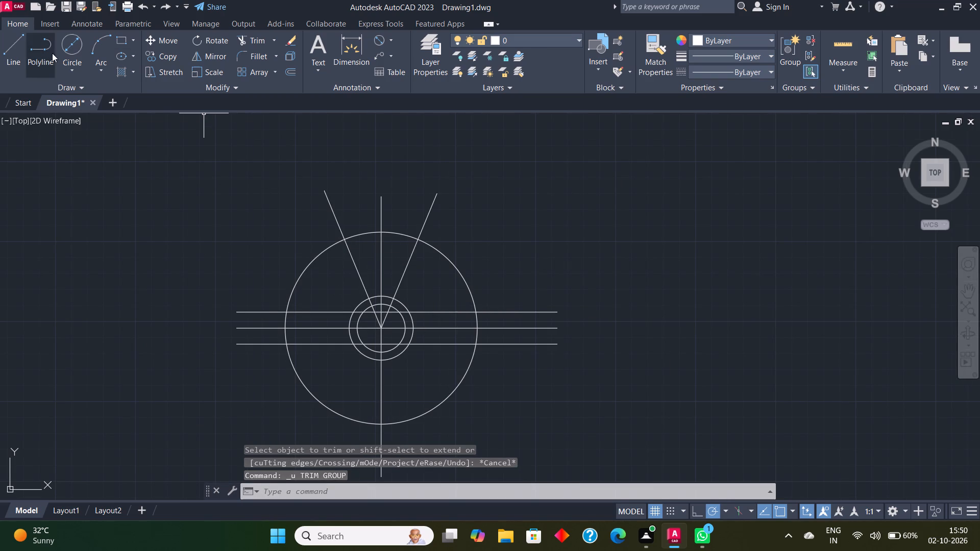
Draw a 50 diameter circle centred on the common centre of the existing circles.
left_click(72, 65)
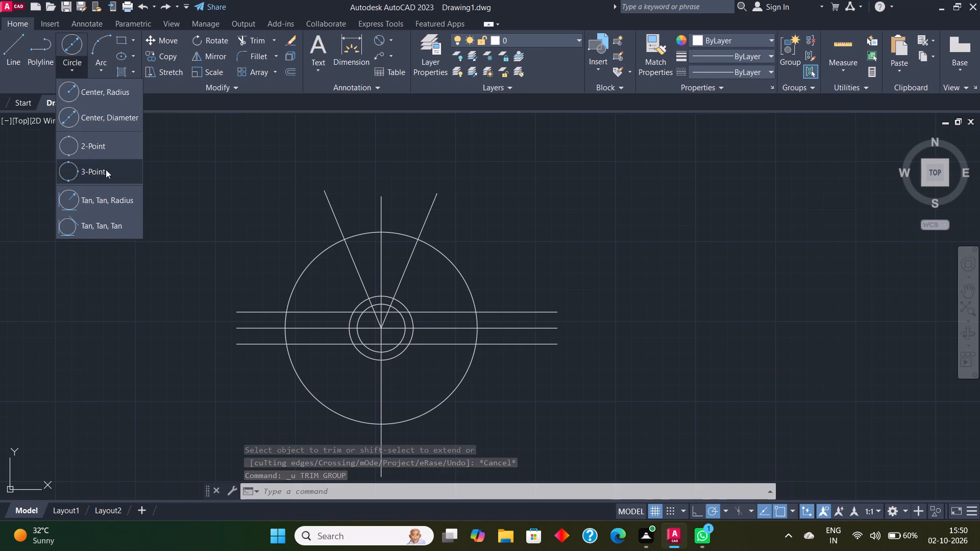
left_click(112, 115)
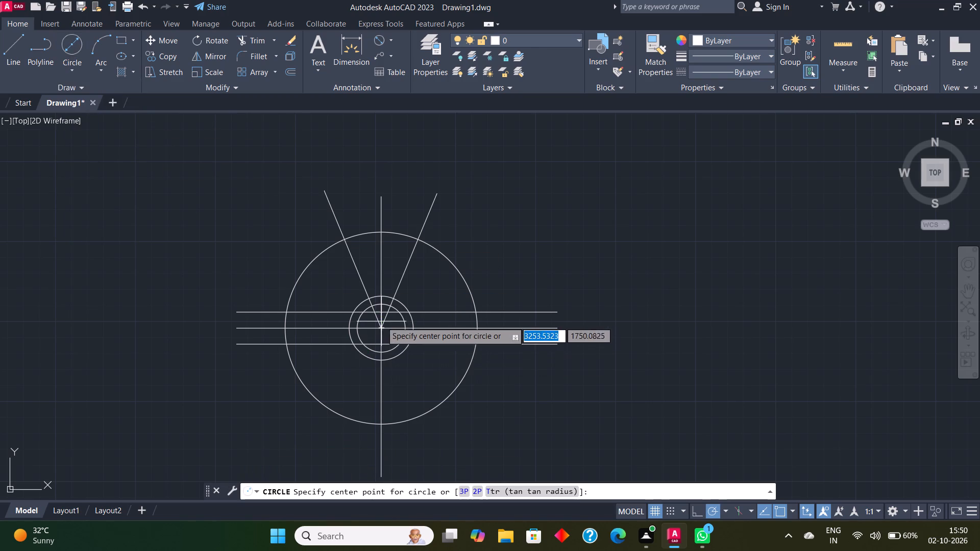
left_click(380, 324)
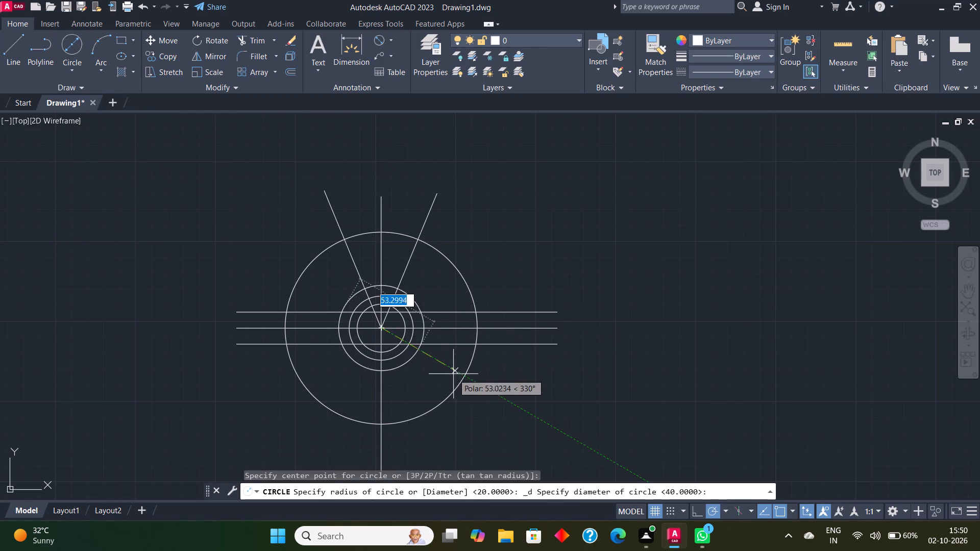
type("50")
key("Return")
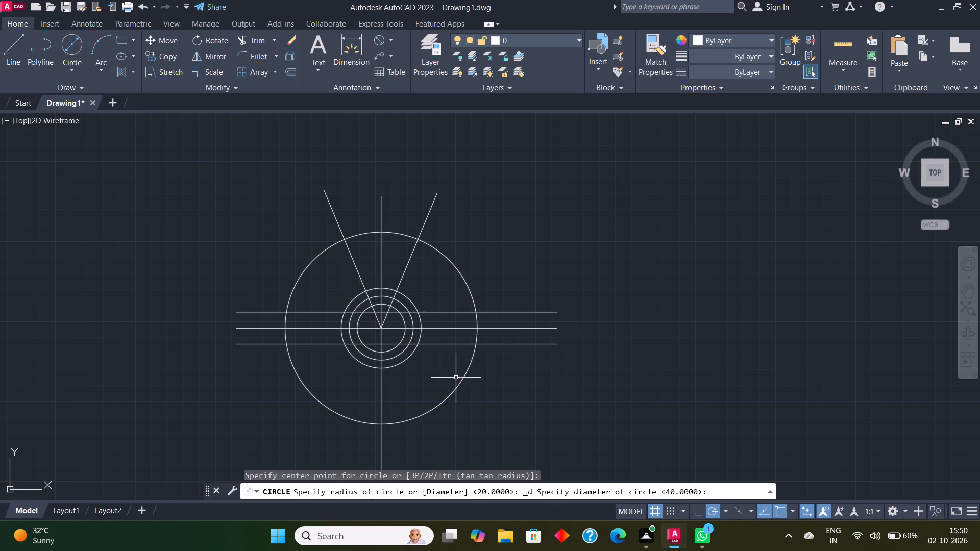
Trim the three horizontal lines on the right-hand side of the part back to the 50 diameter circle.
scroll(414, 323, "down", 3)
scroll(412, 323, "up", 4)
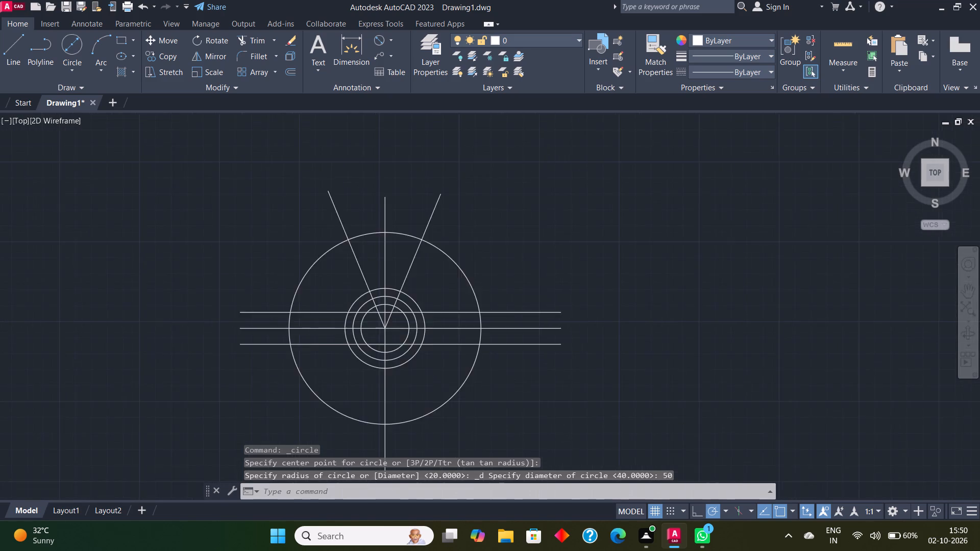
left_click(249, 40)
left_click_drag(618, 217, 608, 435)
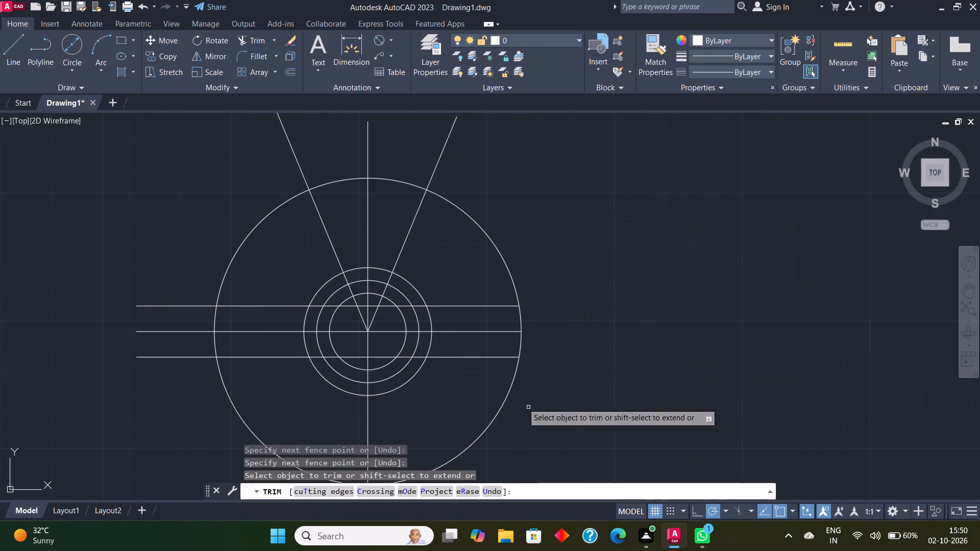
left_click_drag(465, 261, 461, 407)
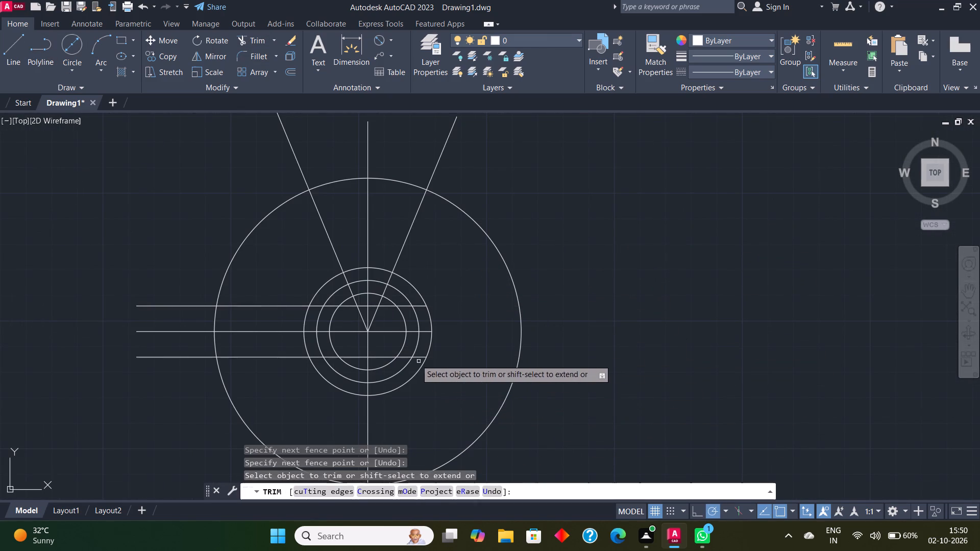
Trim the three horizontal lines inside the right half of the 30 diameter circle, back to the angled and vertical lines.
scroll(391, 322, "down", 2)
scroll(391, 322, "up", 4)
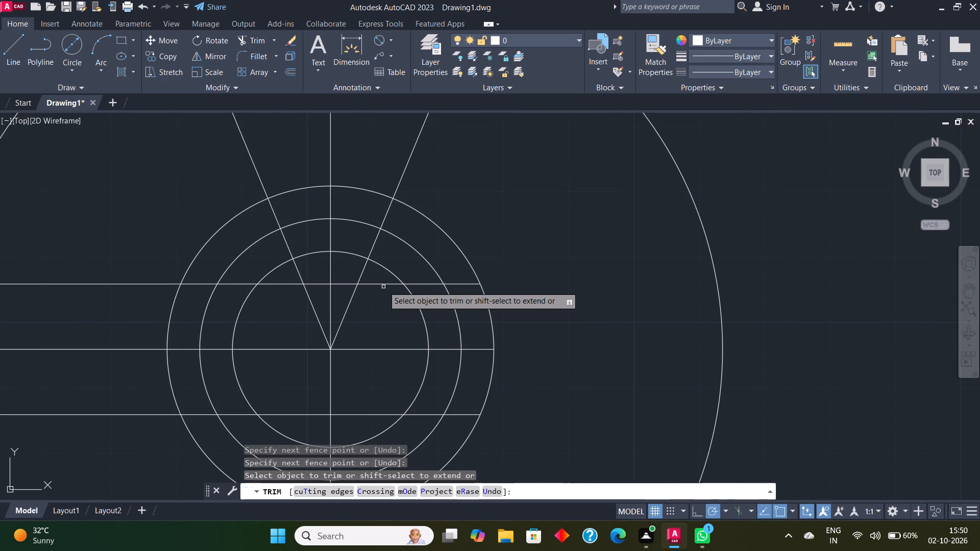
left_click_drag(379, 276, 364, 417)
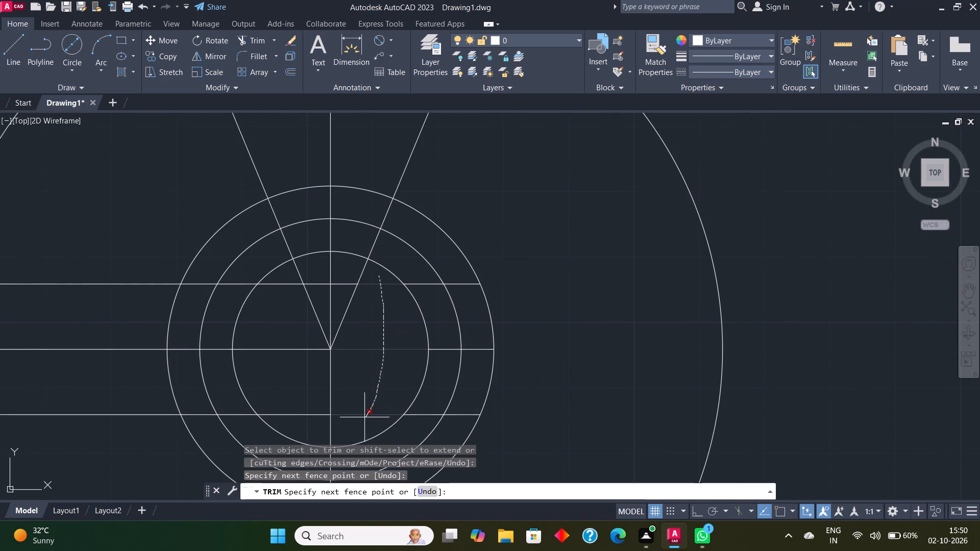
left_click_drag(364, 417, 363, 416)
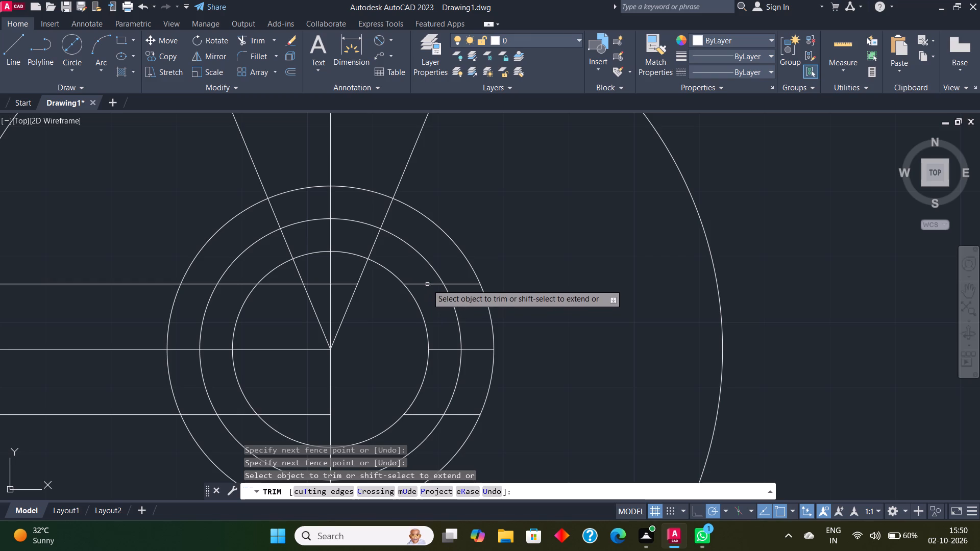
Trim the right-hand horizontal lines between the 30 and 40 diameter circles, and the middle one out to the 50 diameter circle.
left_click_drag(417, 267, 441, 369)
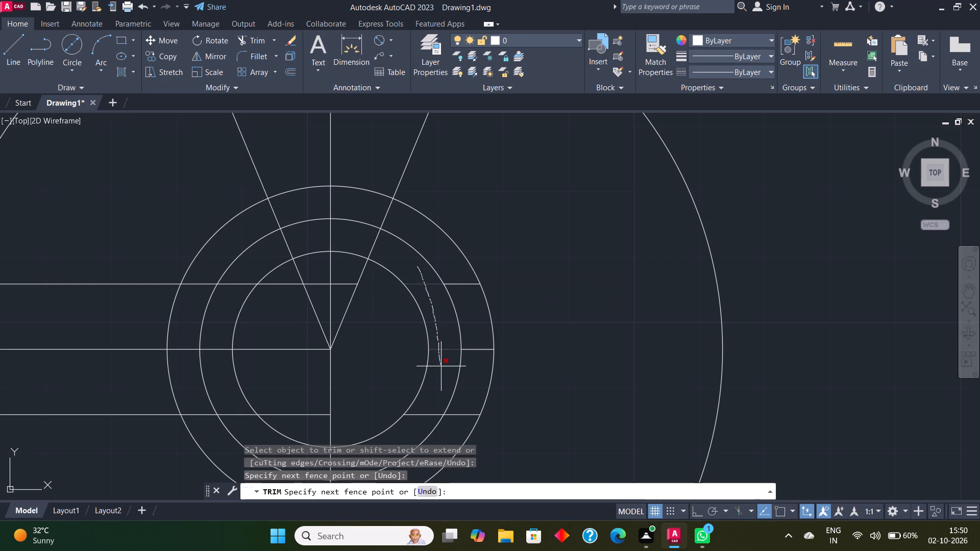
left_click_drag(441, 369, 424, 420)
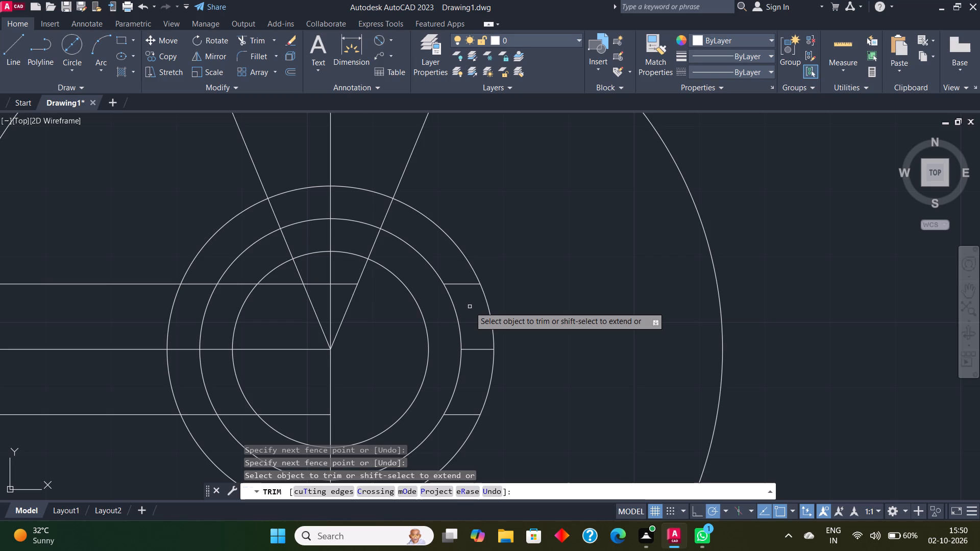
left_click_drag(470, 306, 476, 360)
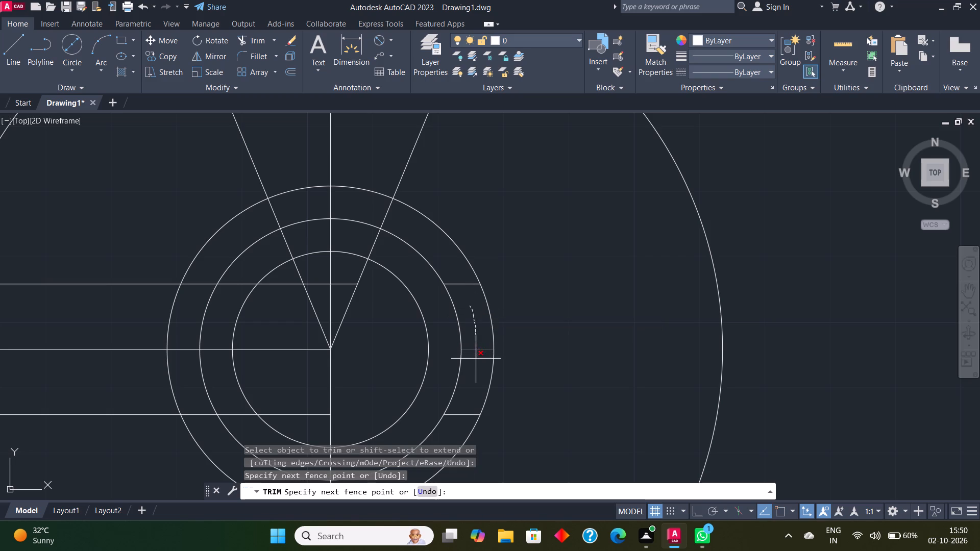
left_click_drag(476, 360, 476, 358)
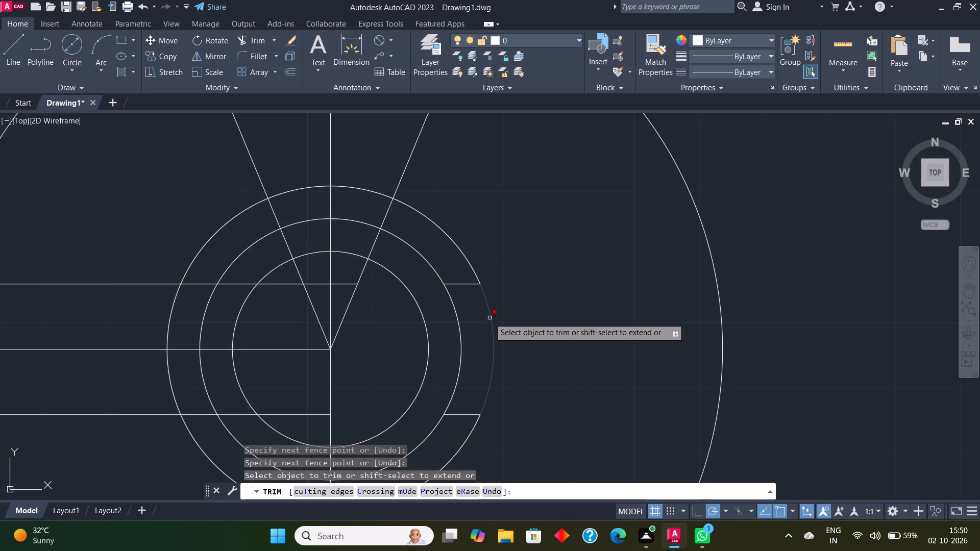
Trim away the 50 diameter circle's right-hand arc between the upper and lower horizontal lines.
left_click(489, 318)
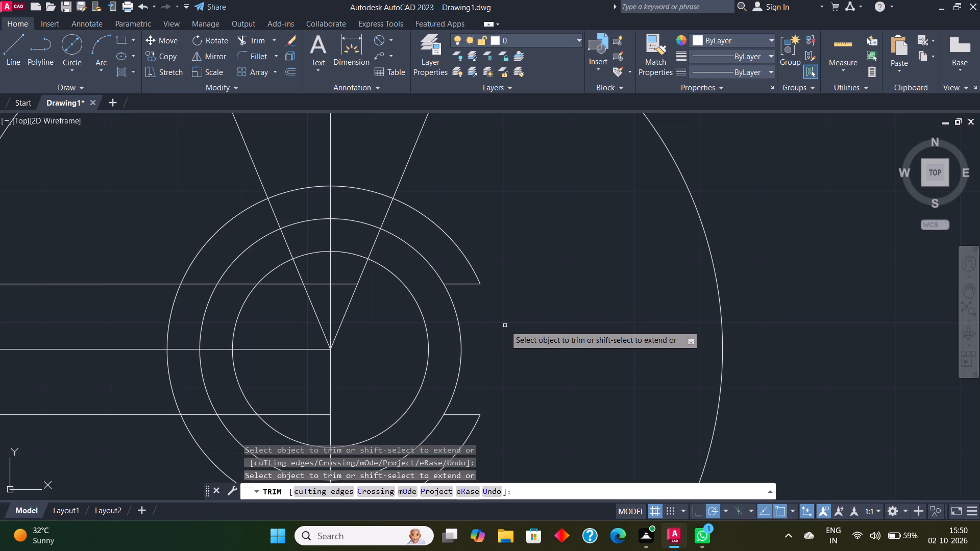
scroll(505, 327, "up", 1)
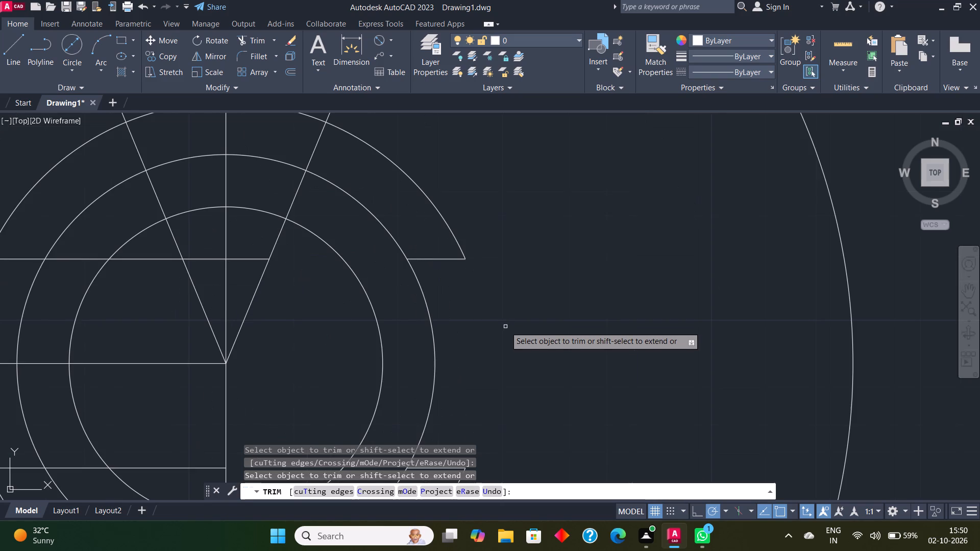
scroll(497, 325, "up", 2)
scroll(497, 325, "down", 5)
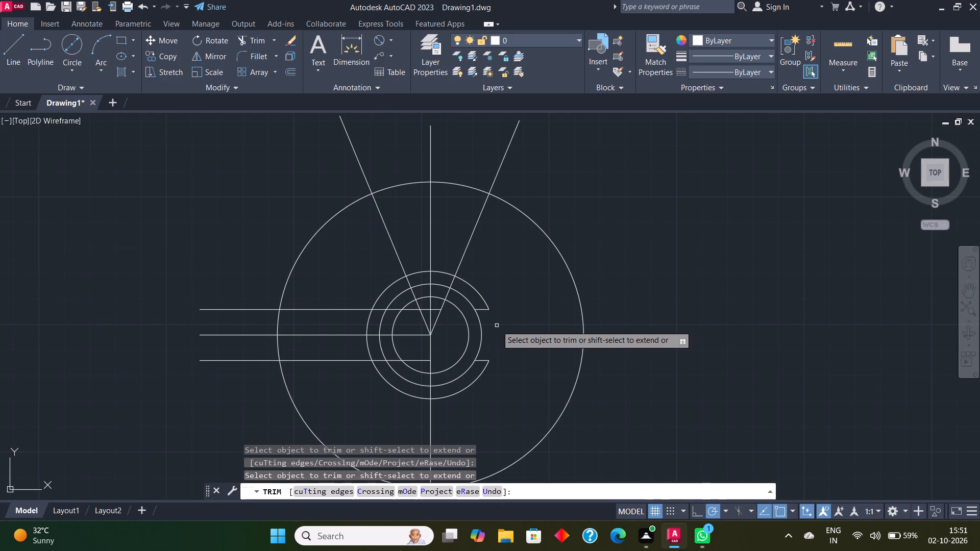
key("Escape")
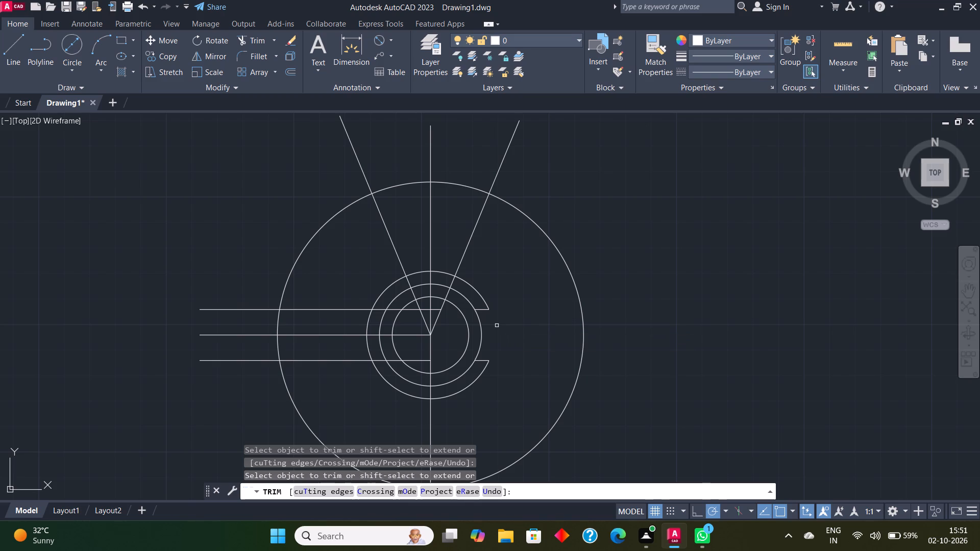
Create a polar array of the two angled lines about the common circle centre, with 2 items over 360 degrees.
left_click(475, 226)
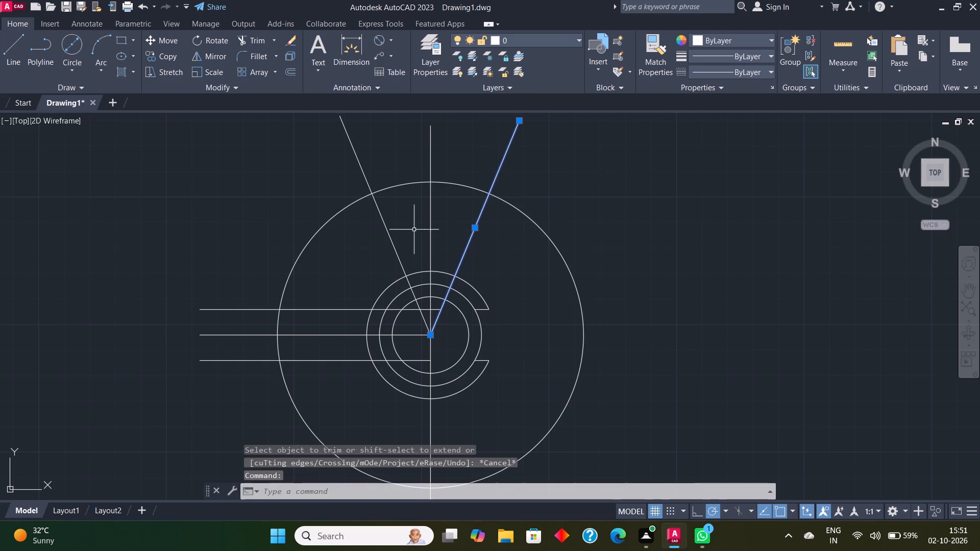
left_click(381, 217)
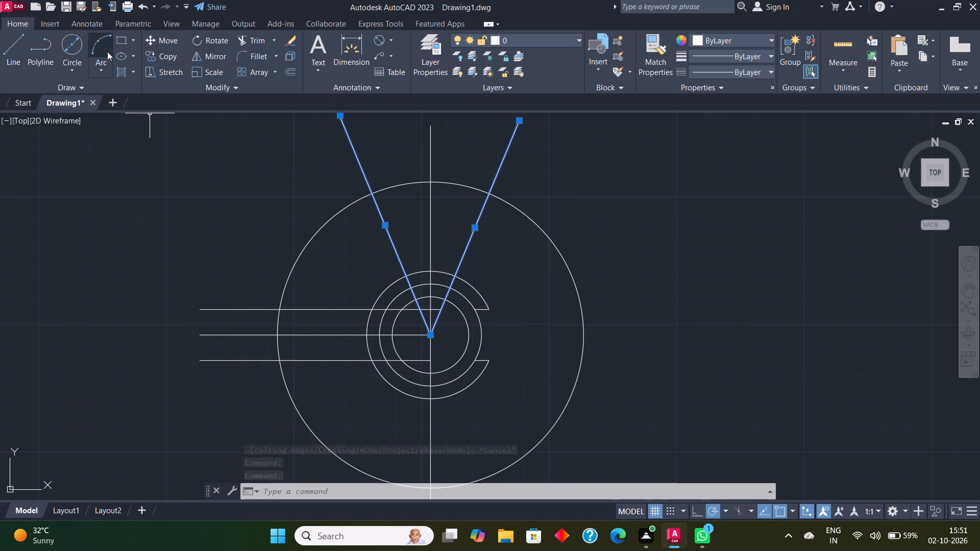
left_click(275, 72)
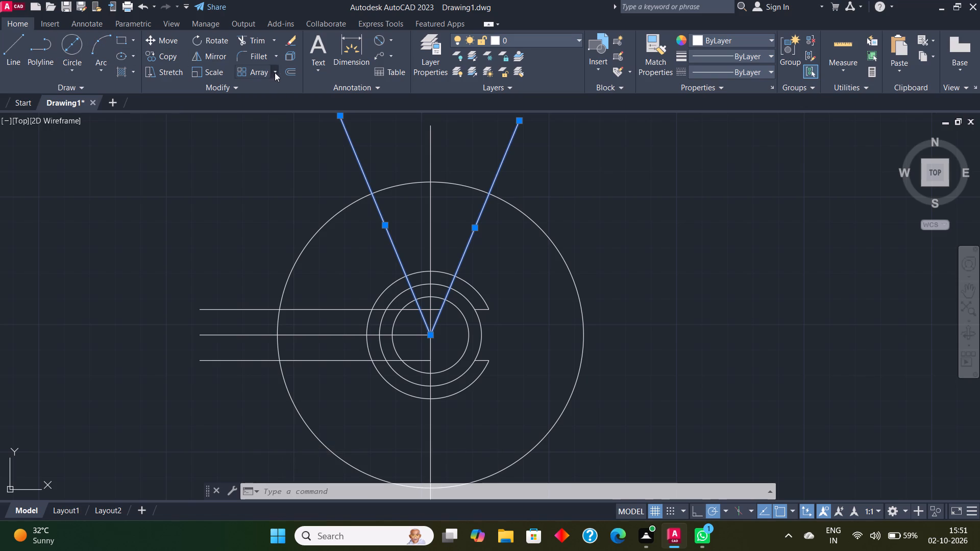
left_click(283, 143)
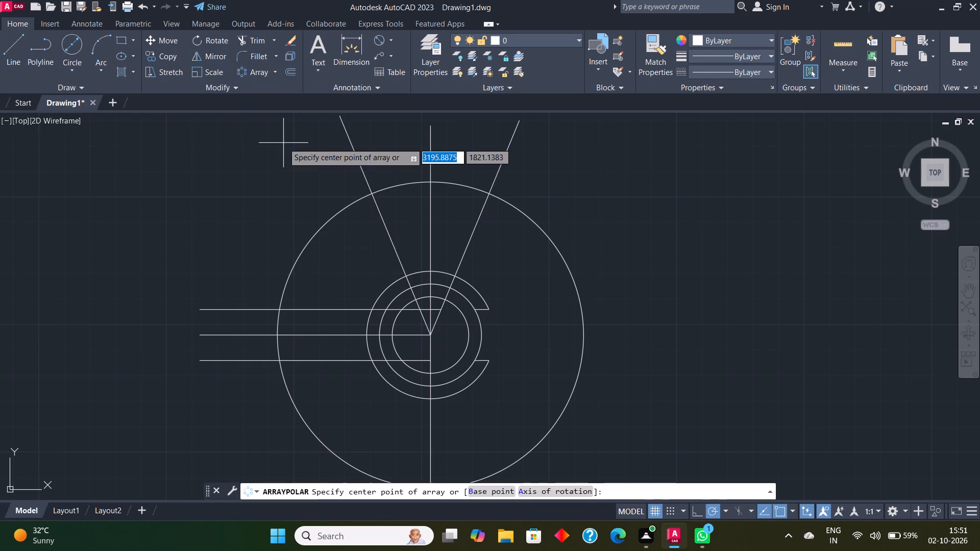
left_click(432, 337)
left_click_drag(150, 41, 122, 41)
key("2")
key("Return")
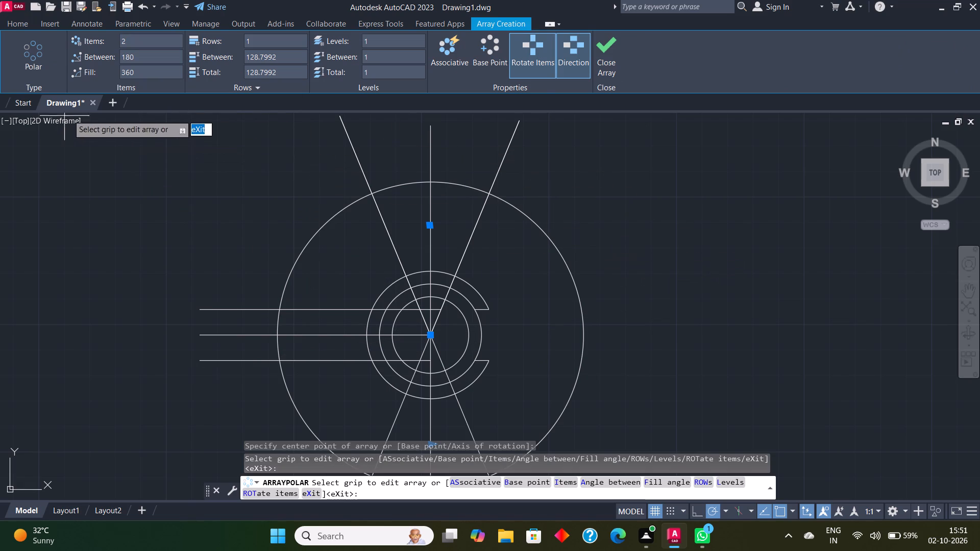
left_click(608, 59)
Trim the vertical, angled and horizontal lines that extend outside the 120 diameter circle back to that circle.
scroll(643, 300, "up", 2)
scroll(642, 297, "down", 4)
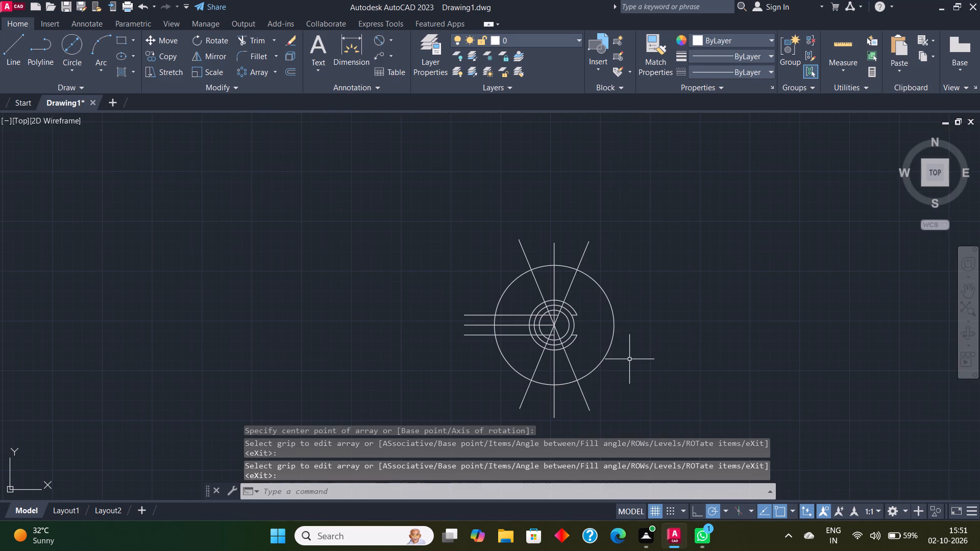
scroll(629, 362, "up", 1)
scroll(586, 348, "up", 1)
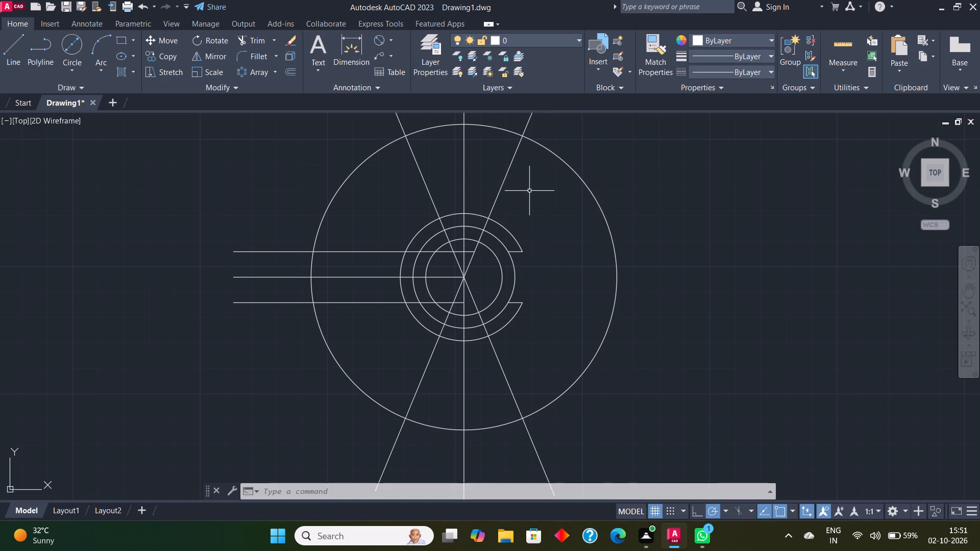
scroll(530, 193, "up", 1)
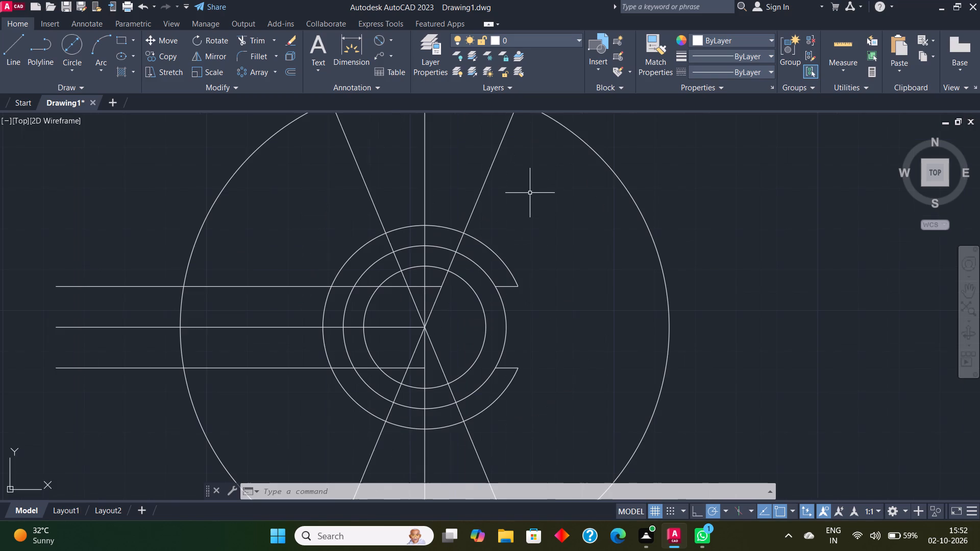
scroll(530, 193, "down", 2)
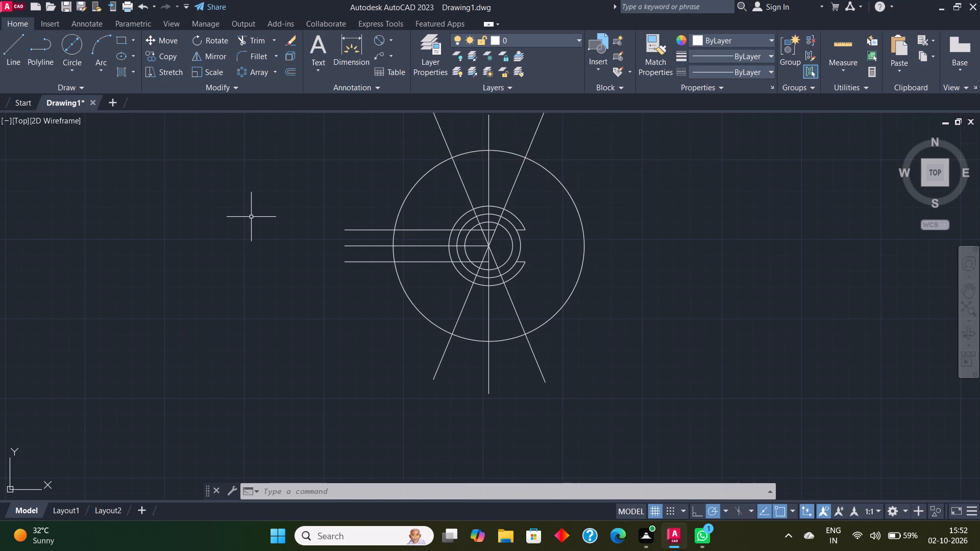
left_click(266, 39)
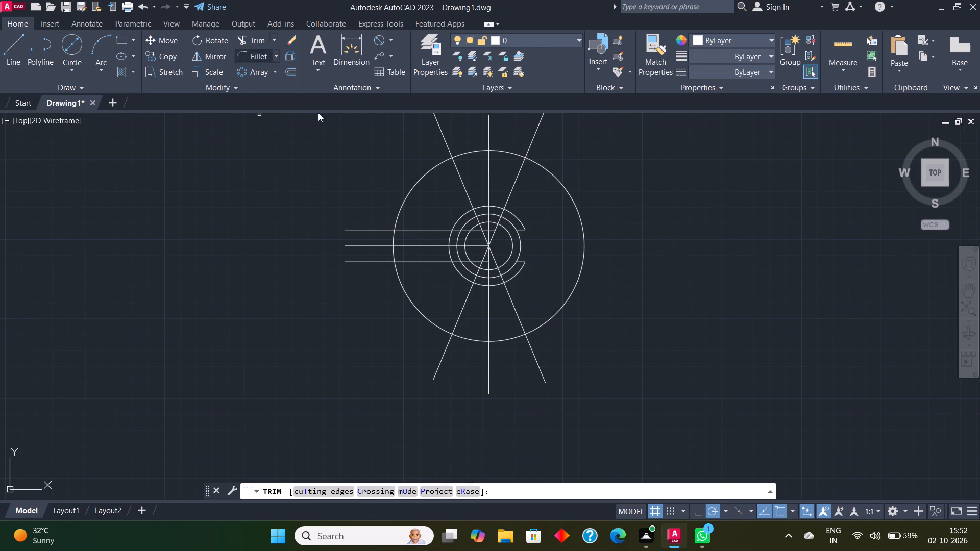
scroll(565, 154, "up", 2)
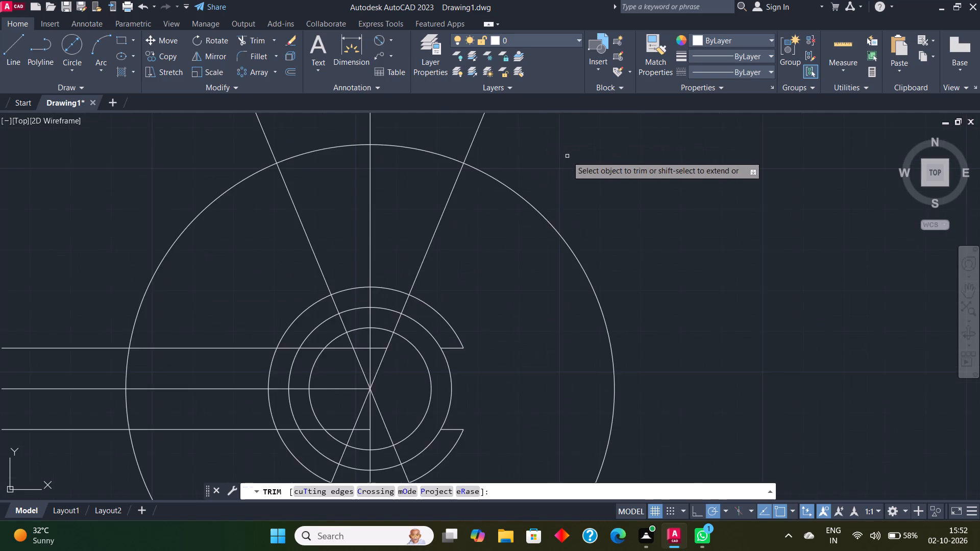
scroll(568, 157, "down", 5)
scroll(583, 145, "up", 3)
left_click_drag(560, 167, 555, 166)
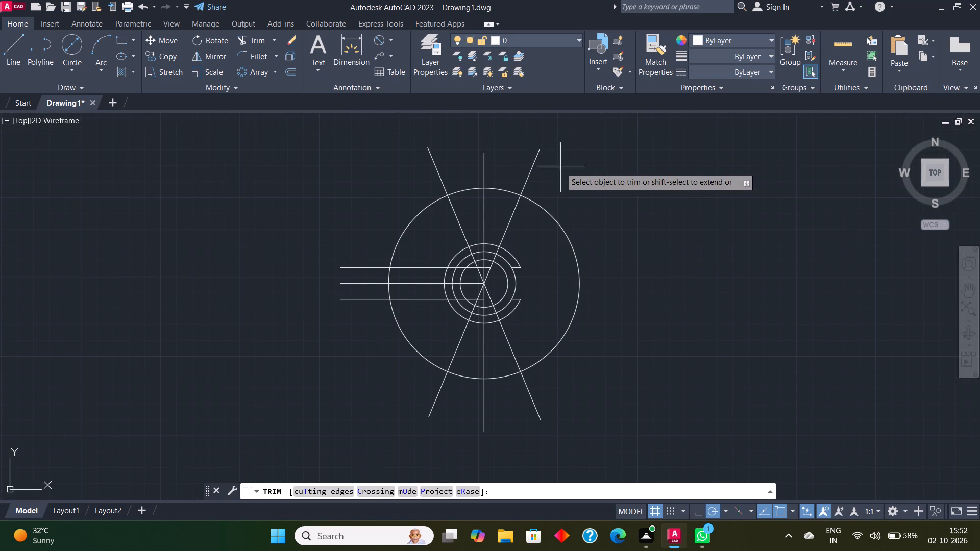
left_click_drag(555, 166, 422, 171)
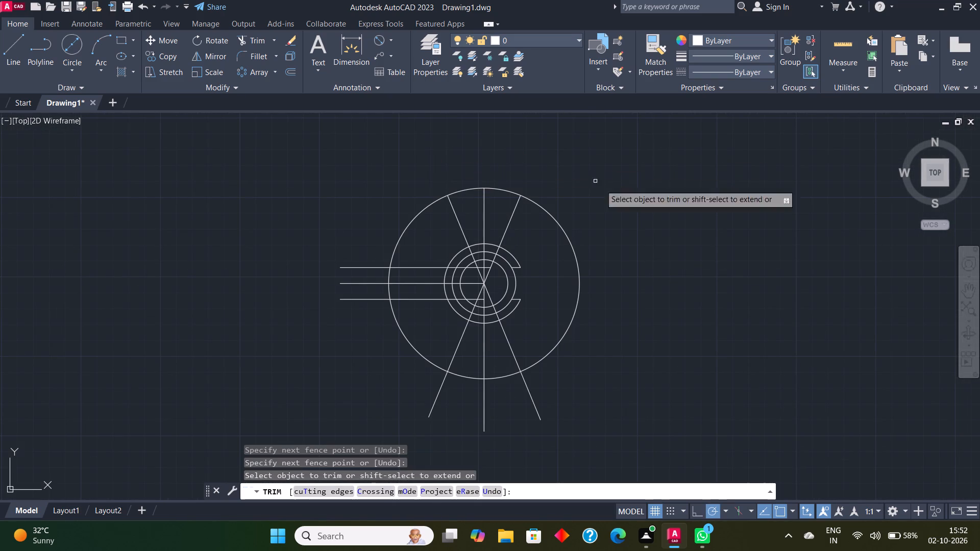
left_click_drag(582, 382, 418, 394)
left_click_drag(367, 347, 369, 296)
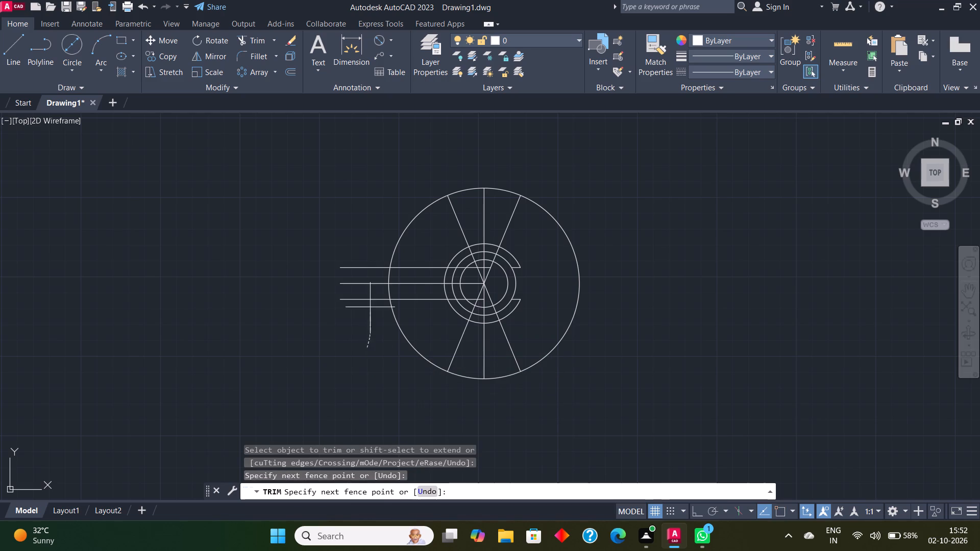
left_click_drag(369, 296, 369, 227)
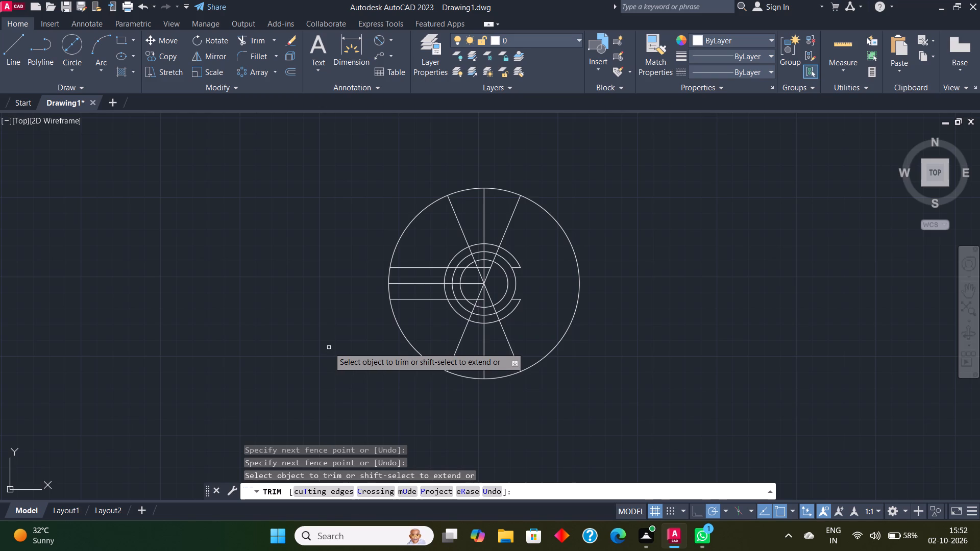
Trim away the top arc of the 50 diameter circle between the two upper angled lines.
left_click(492, 243)
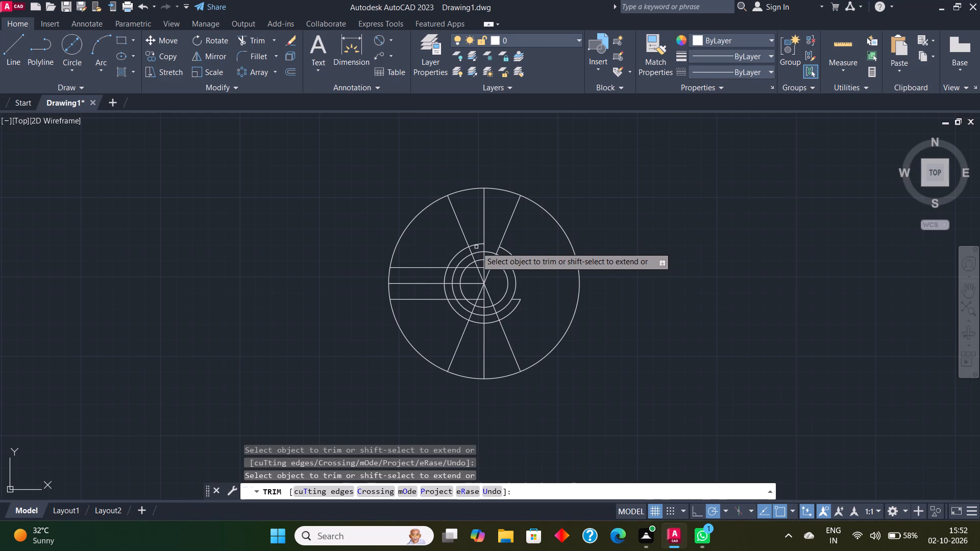
left_click(476, 246)
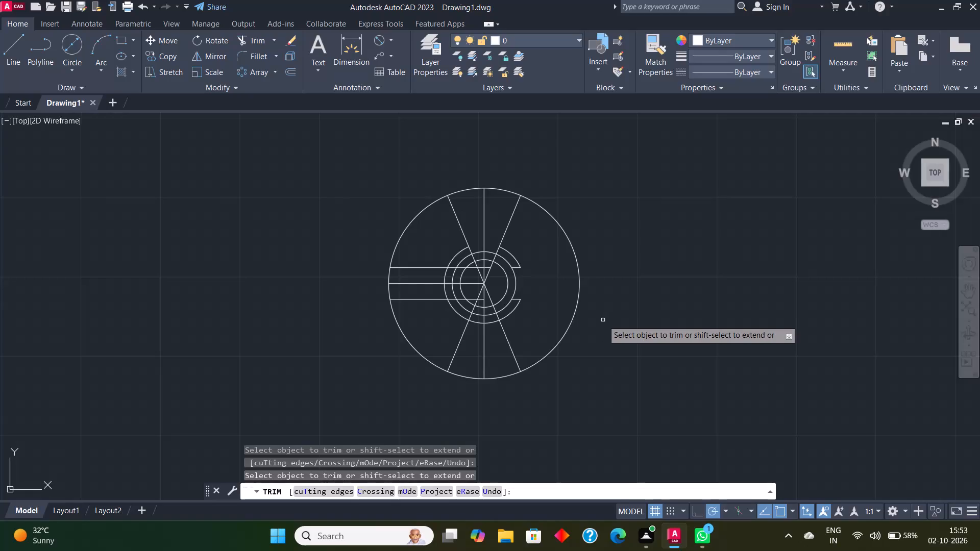
key("Escape")
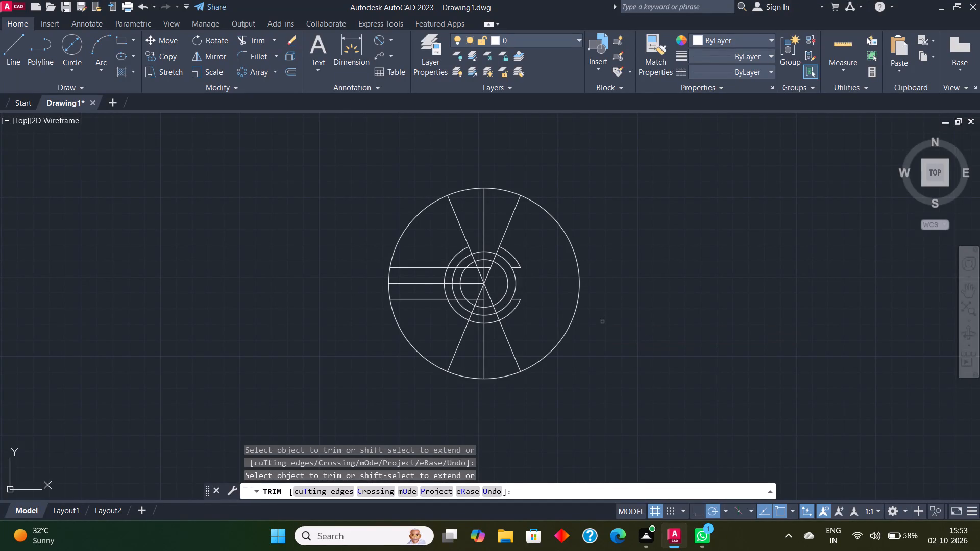
Trim away all remaining portions of the three horizontal lines inside the 30 diameter circle.
left_click(67, 50)
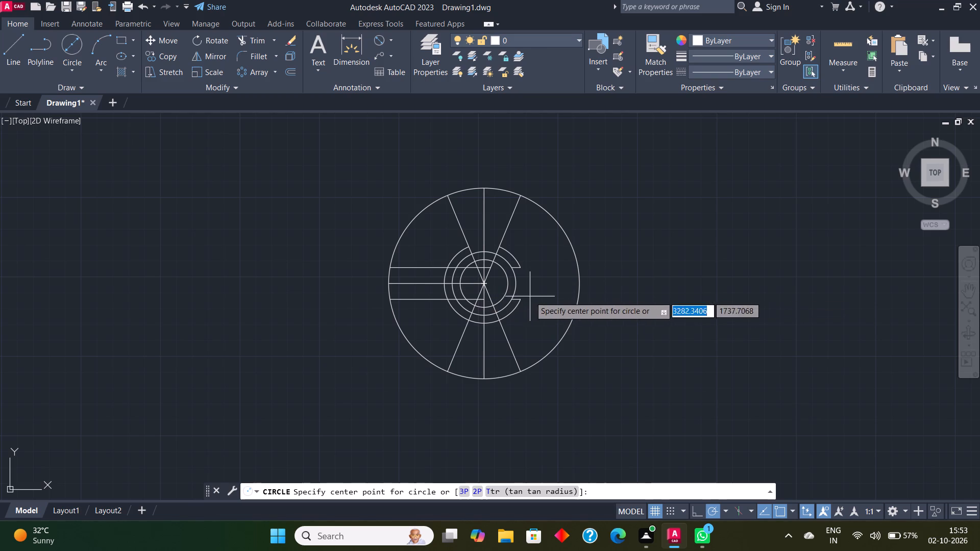
key("Escape")
left_click(254, 44)
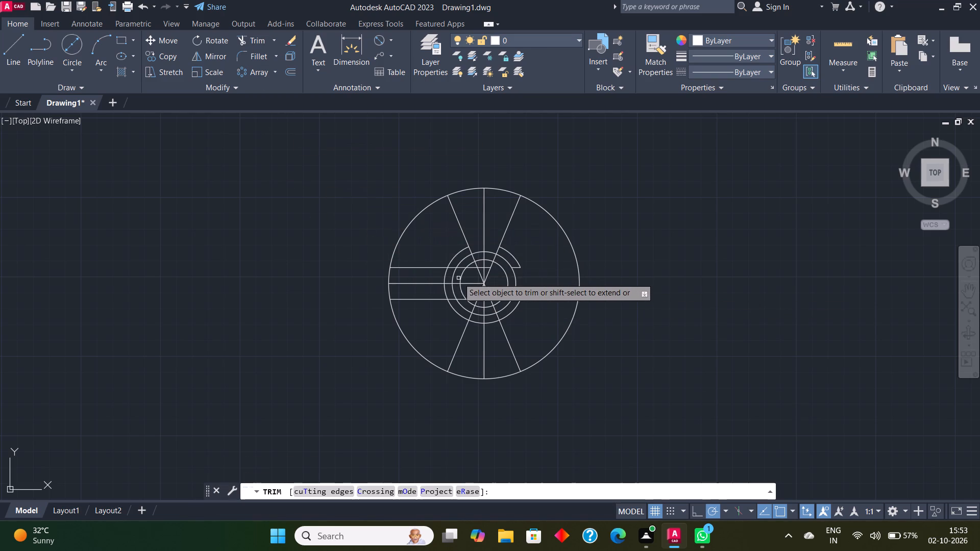
scroll(458, 278, "up", 3)
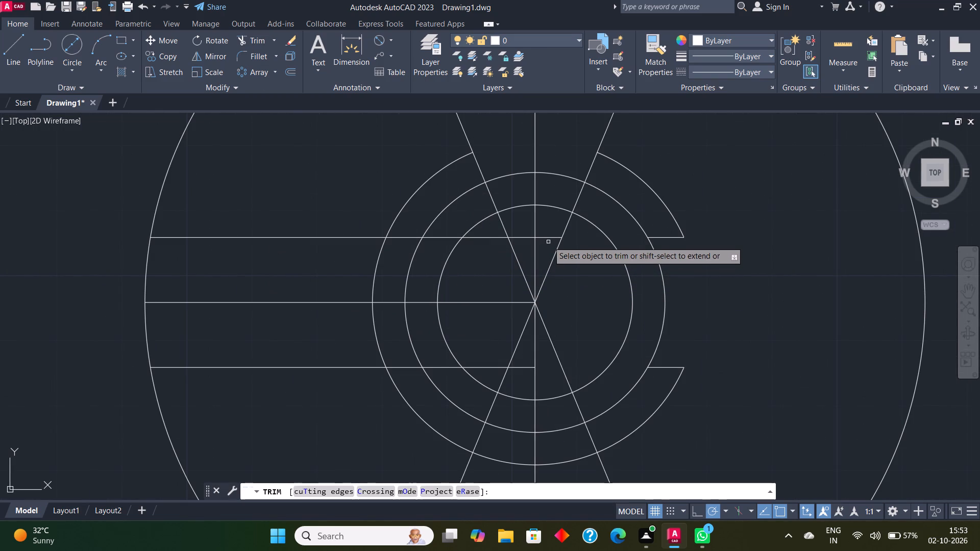
left_click(549, 238)
left_click(520, 238)
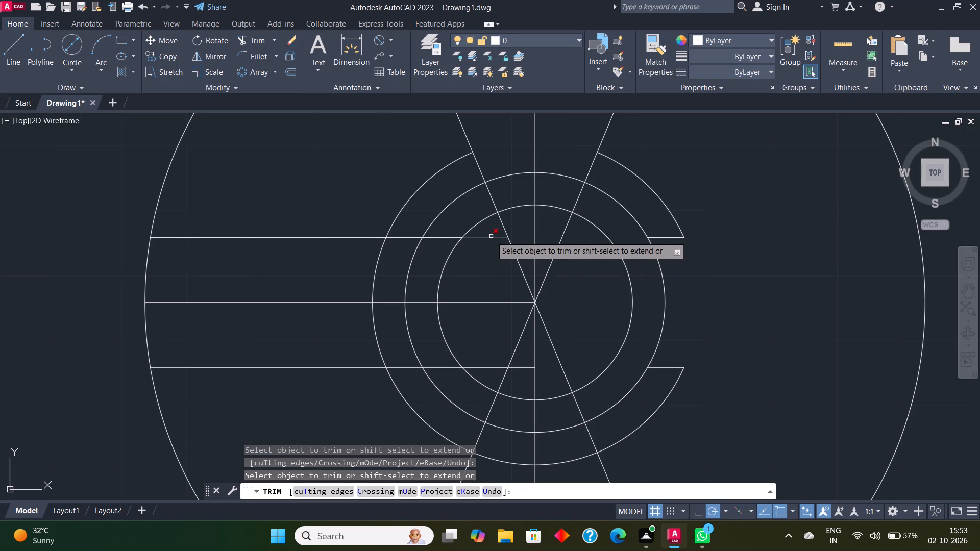
left_click(491, 236)
left_click(492, 301)
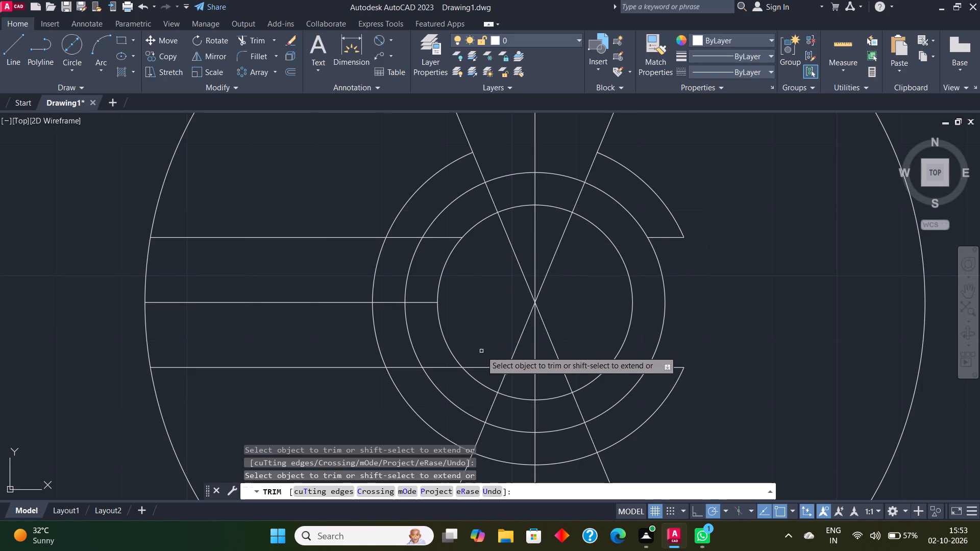
left_click(484, 367)
left_click(518, 369)
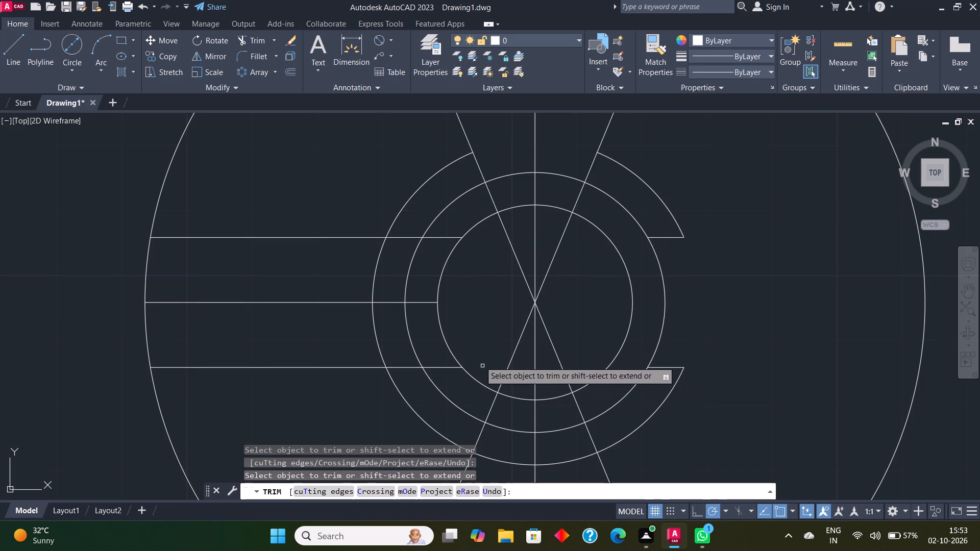
key("Escape")
Trim the three left-hand horizontal lines between the 30 and 40 diameter circles, ending them at the 40 diameter circle.
scroll(477, 305, "up", 1)
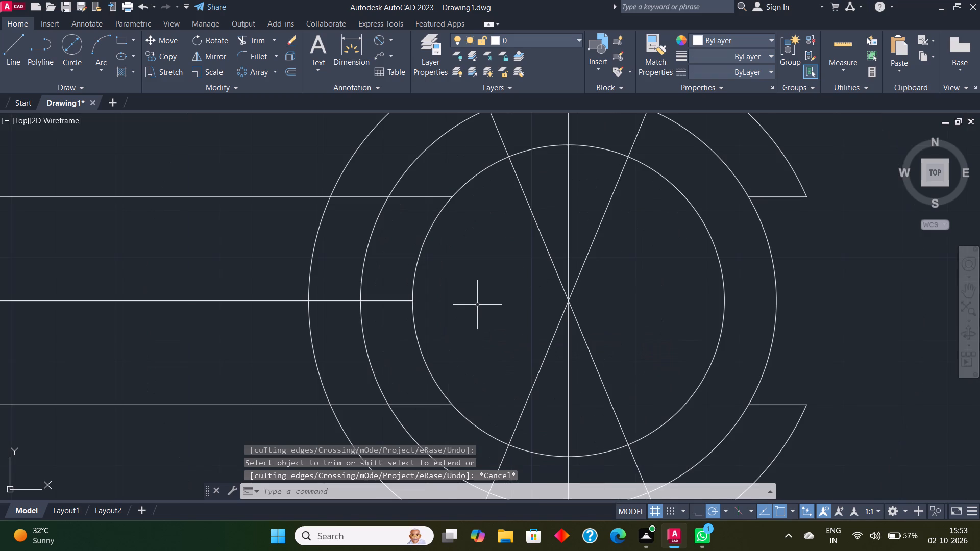
scroll(477, 305, "down", 1)
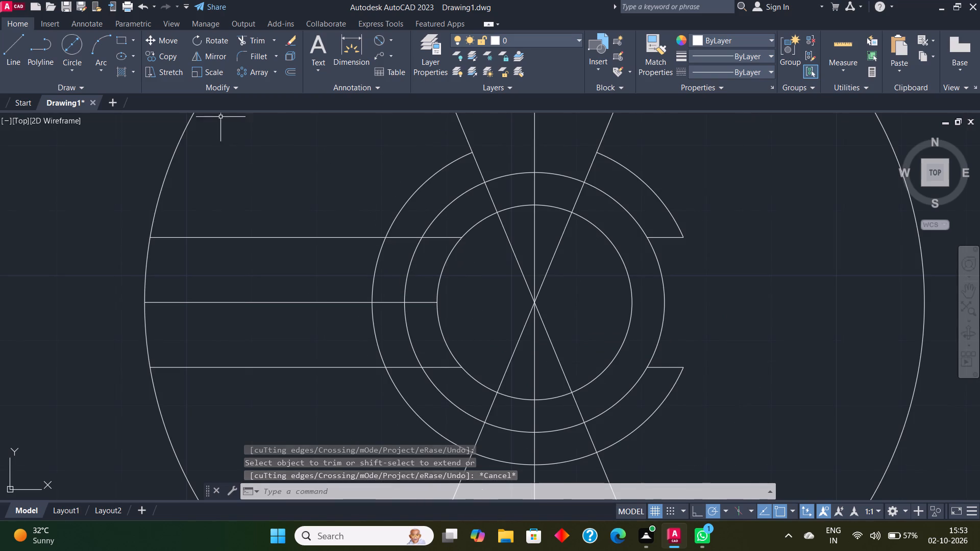
left_click(248, 35)
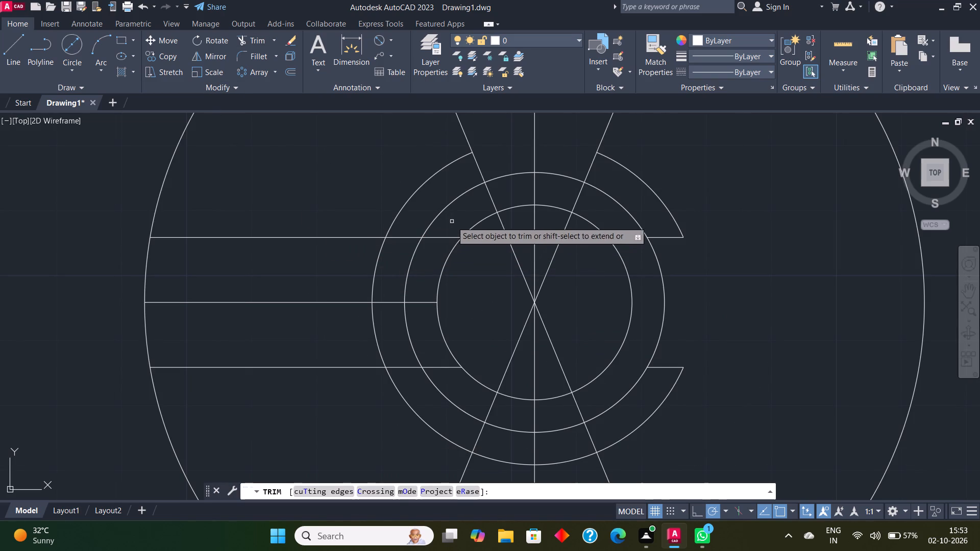
left_click_drag(452, 221, 442, 367)
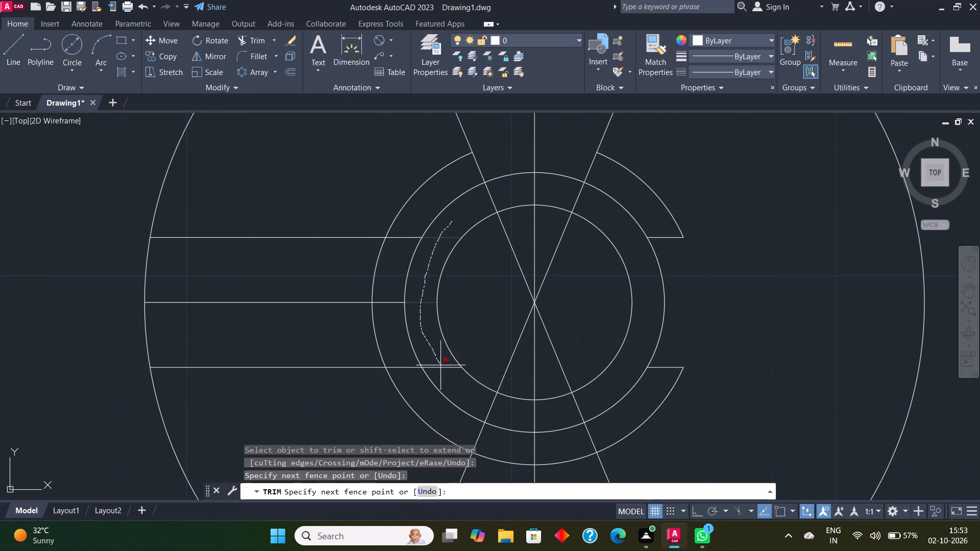
left_click_drag(442, 367, 444, 371)
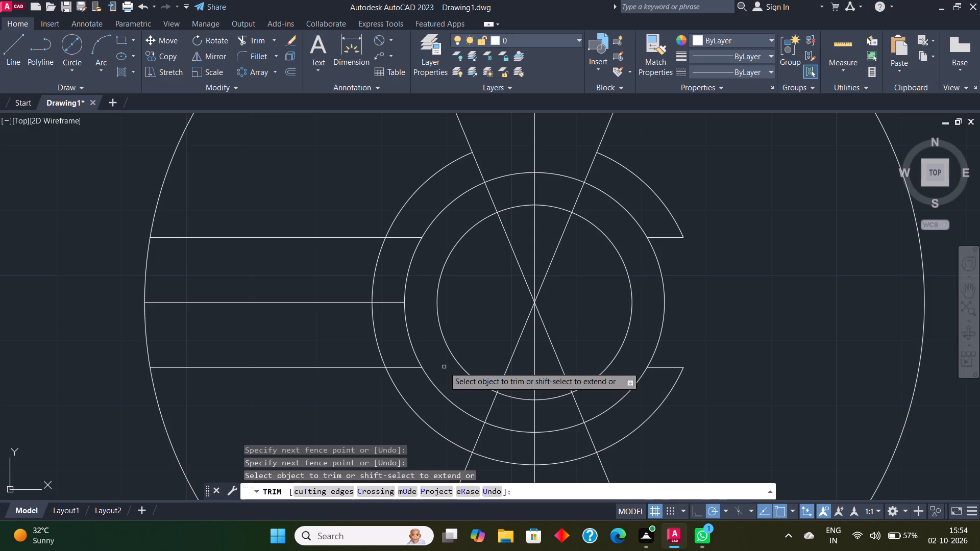
key("Escape")
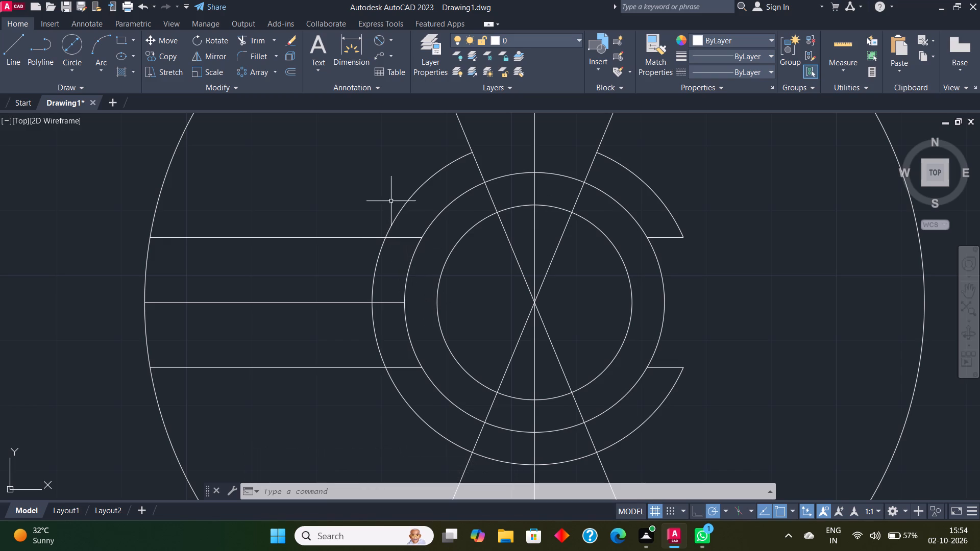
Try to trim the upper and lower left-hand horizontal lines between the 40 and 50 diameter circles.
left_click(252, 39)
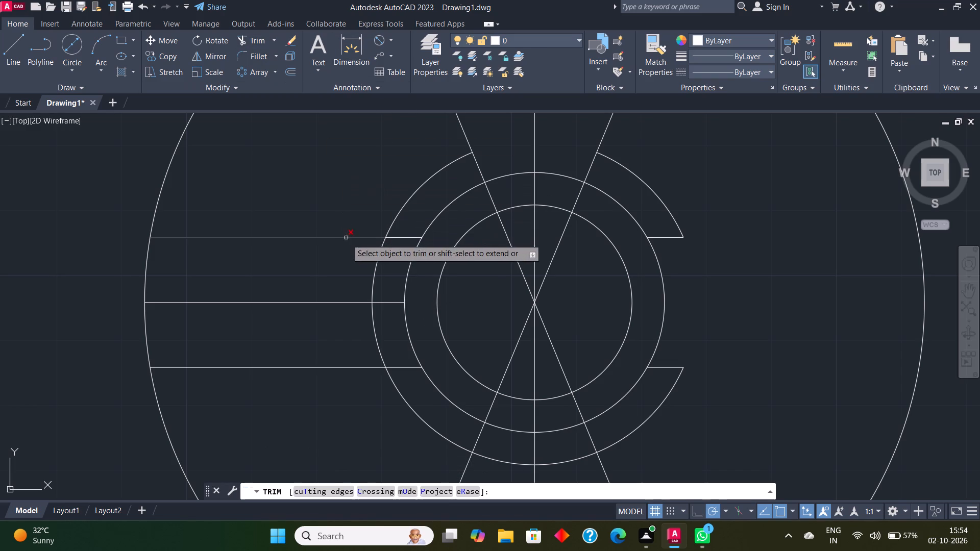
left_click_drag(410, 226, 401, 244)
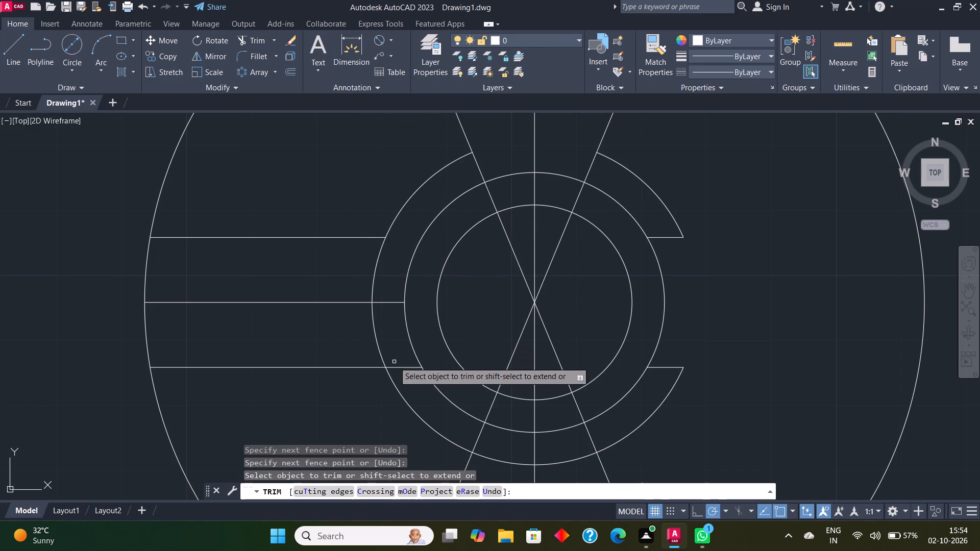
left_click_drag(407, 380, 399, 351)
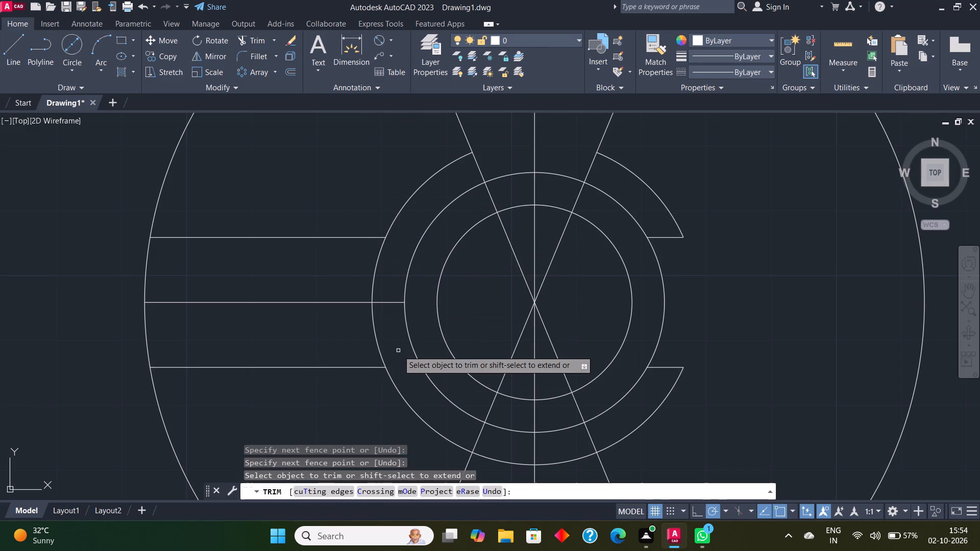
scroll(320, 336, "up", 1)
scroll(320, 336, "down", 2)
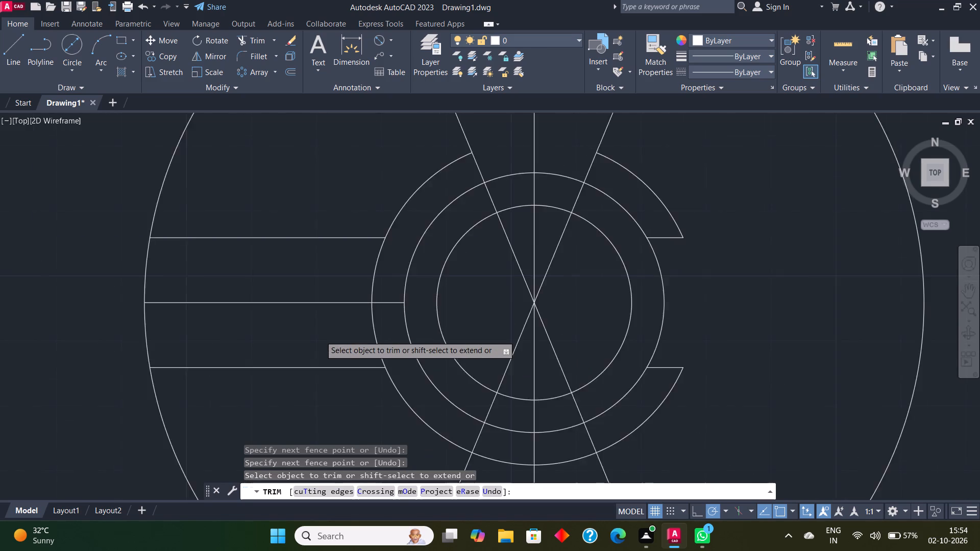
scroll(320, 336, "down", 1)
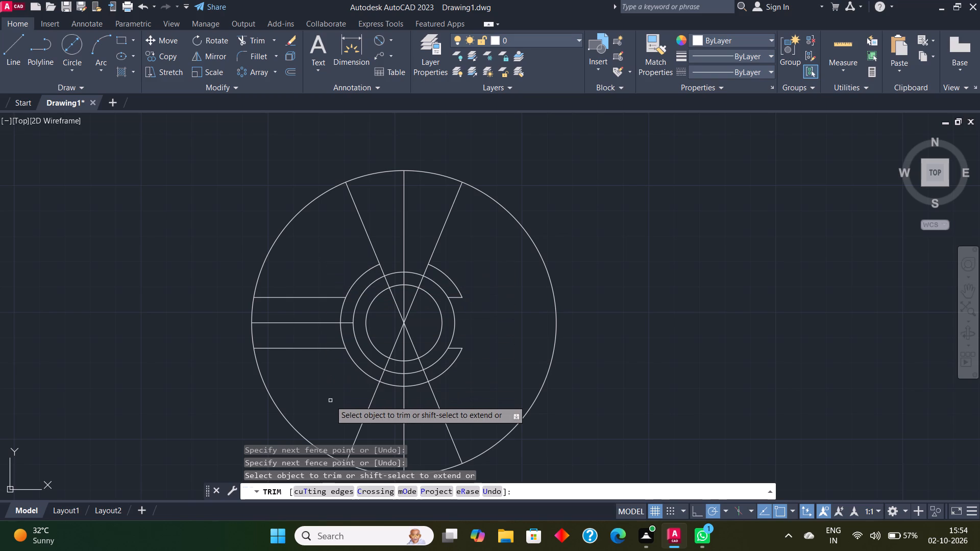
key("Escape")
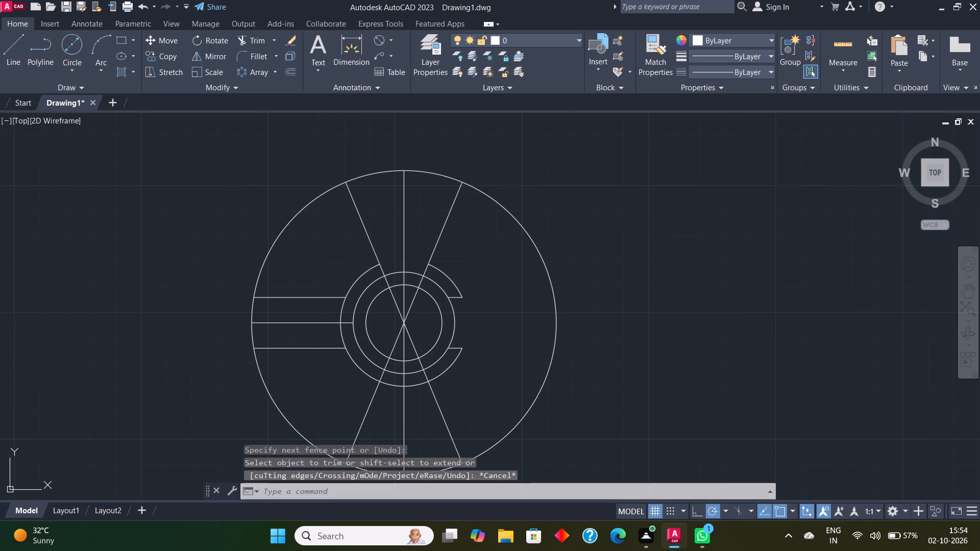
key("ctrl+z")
Trim away the left arc of the 50 diameter circle between the upper and lower horizontal lines.
scroll(365, 350, "up", 2)
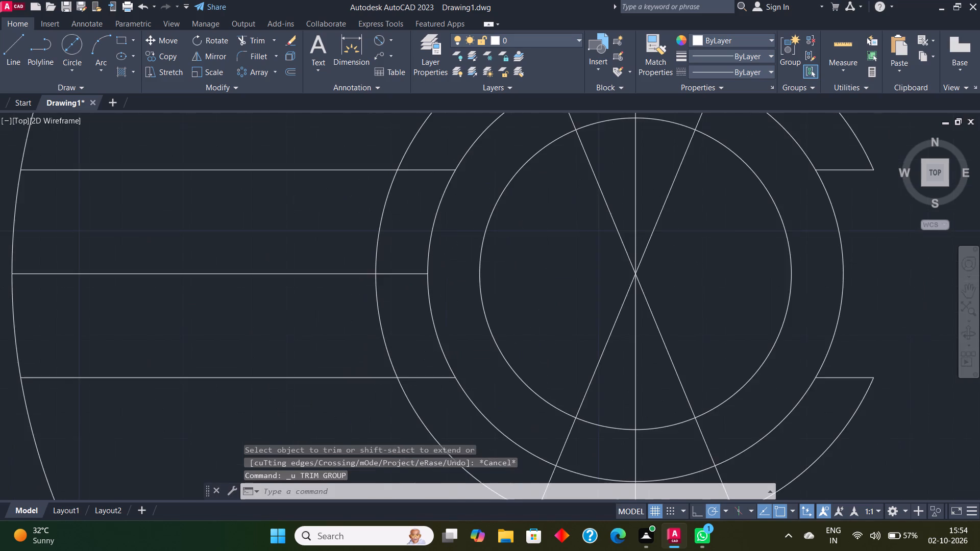
scroll(365, 350, "down", 3)
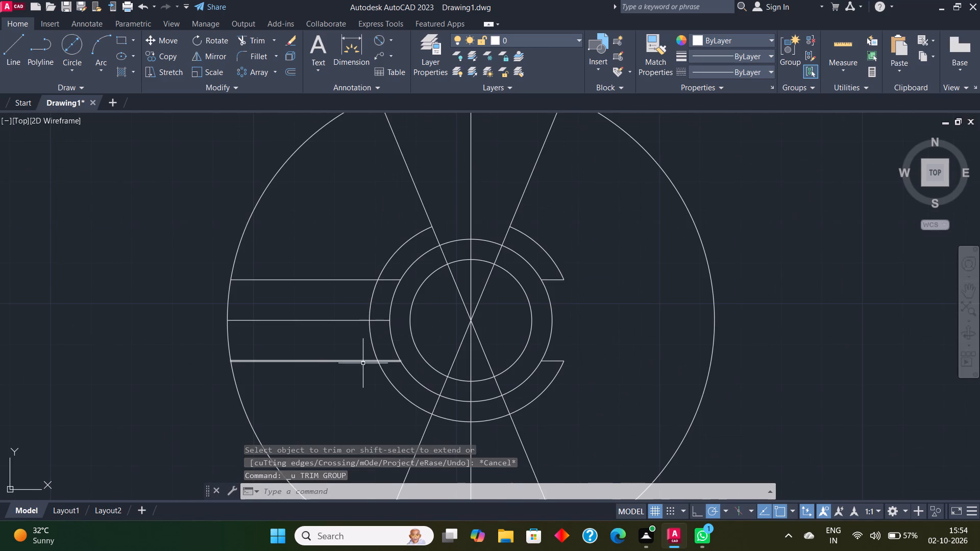
scroll(366, 393, "up", 1)
scroll(365, 391, "down", 1)
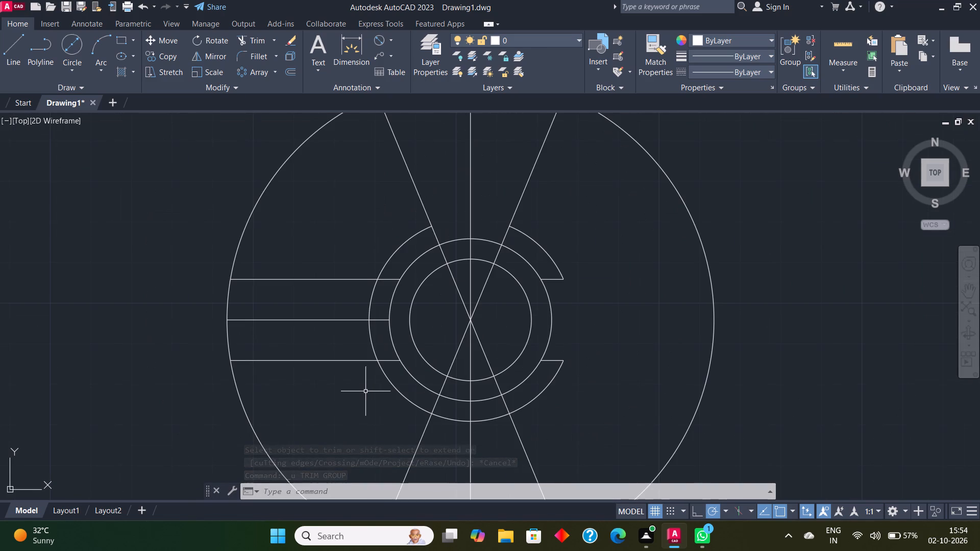
left_click(254, 44)
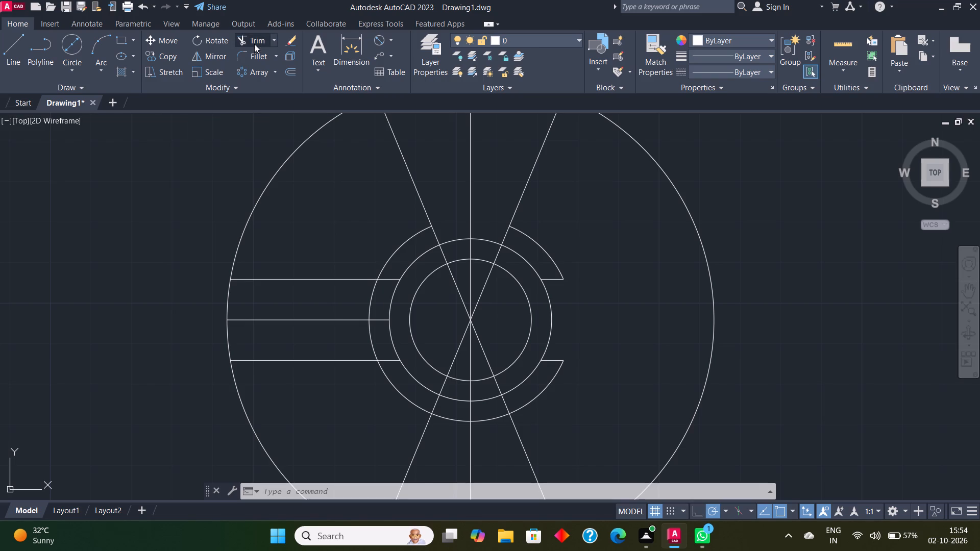
left_click(373, 296)
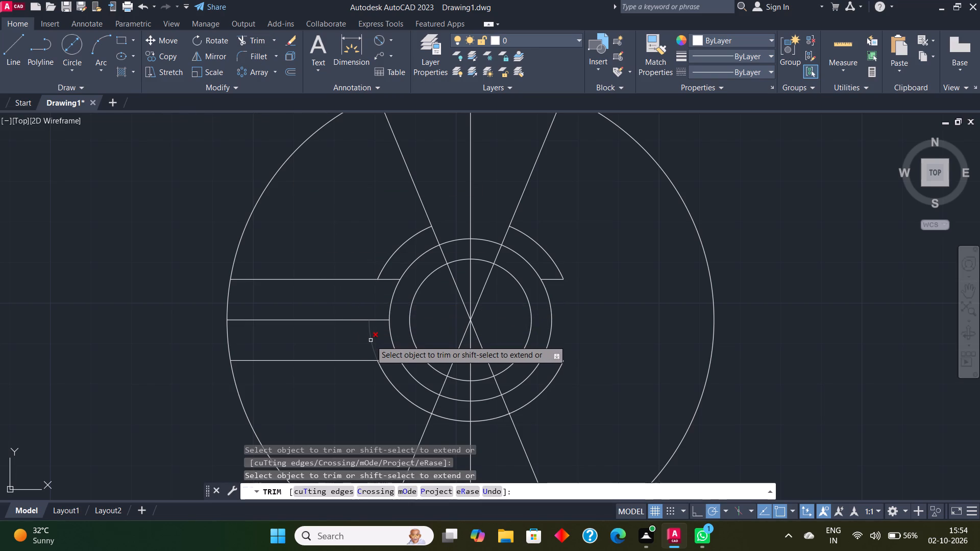
left_click(371, 340)
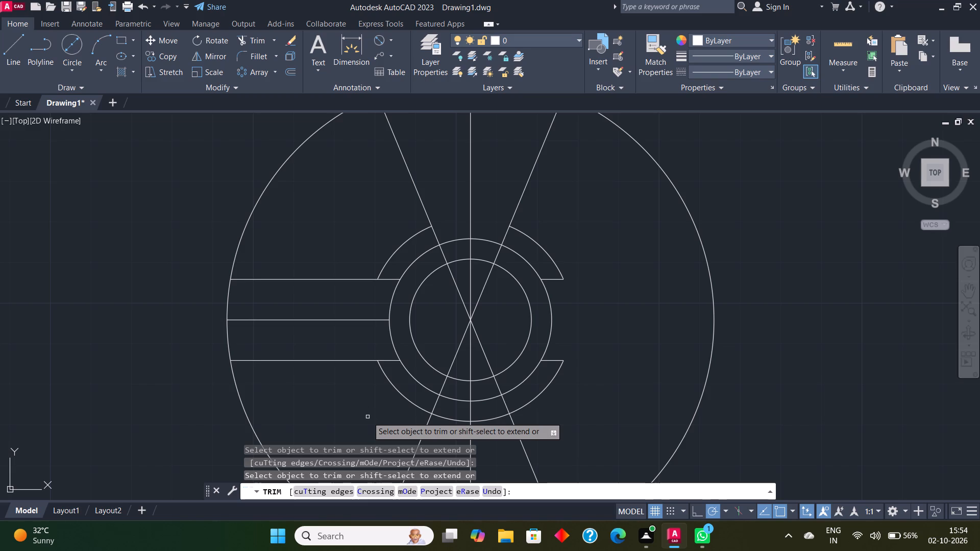
key("Escape")
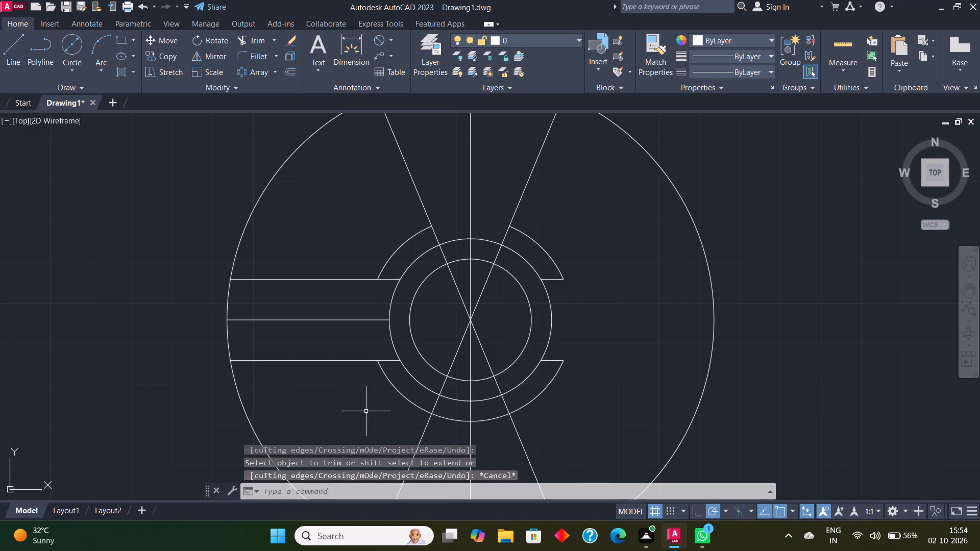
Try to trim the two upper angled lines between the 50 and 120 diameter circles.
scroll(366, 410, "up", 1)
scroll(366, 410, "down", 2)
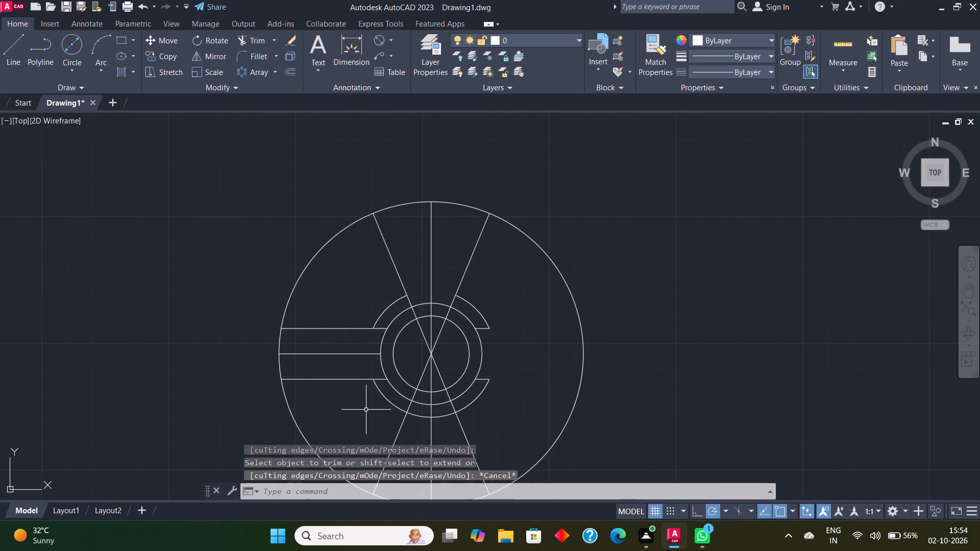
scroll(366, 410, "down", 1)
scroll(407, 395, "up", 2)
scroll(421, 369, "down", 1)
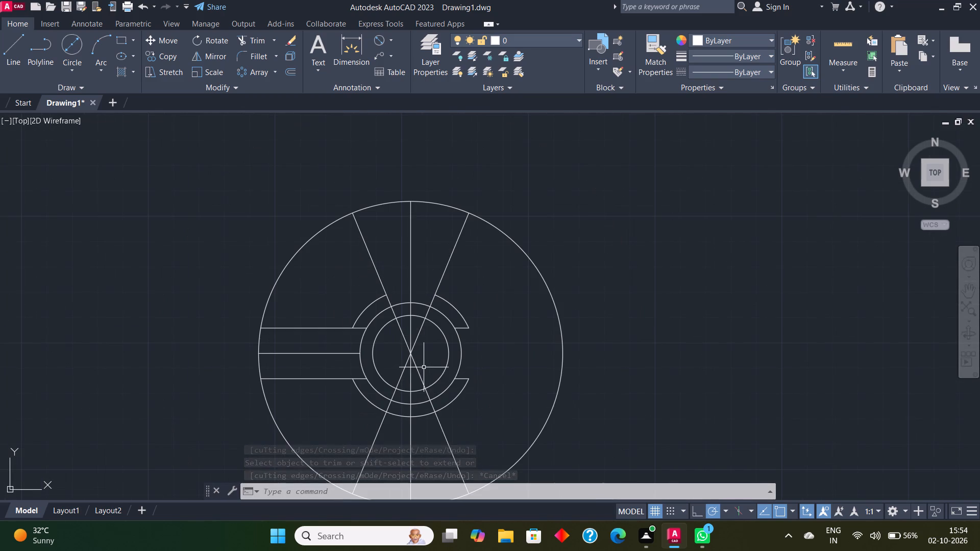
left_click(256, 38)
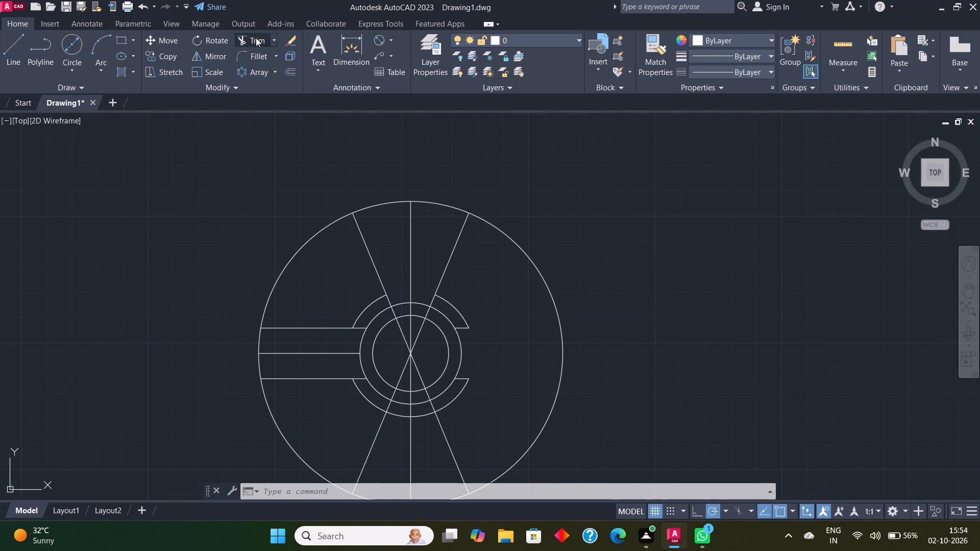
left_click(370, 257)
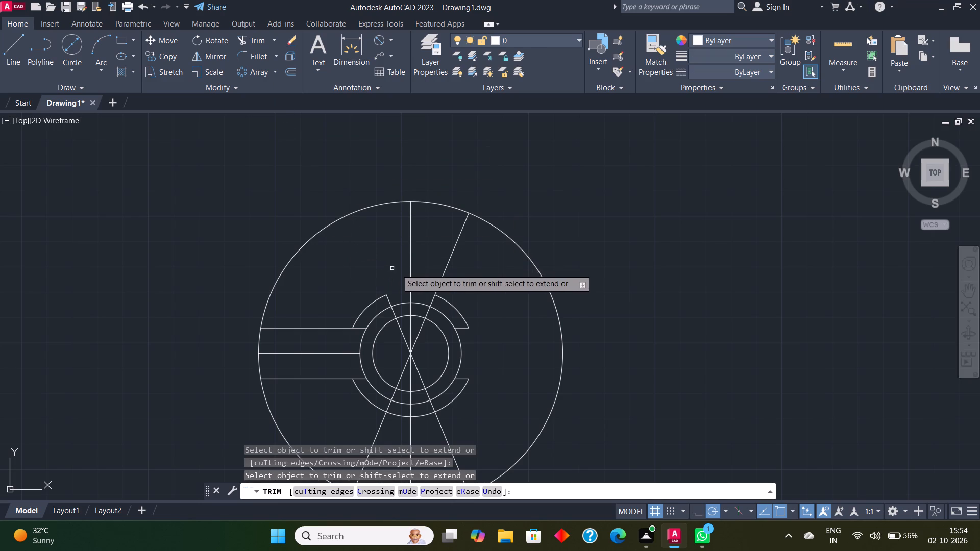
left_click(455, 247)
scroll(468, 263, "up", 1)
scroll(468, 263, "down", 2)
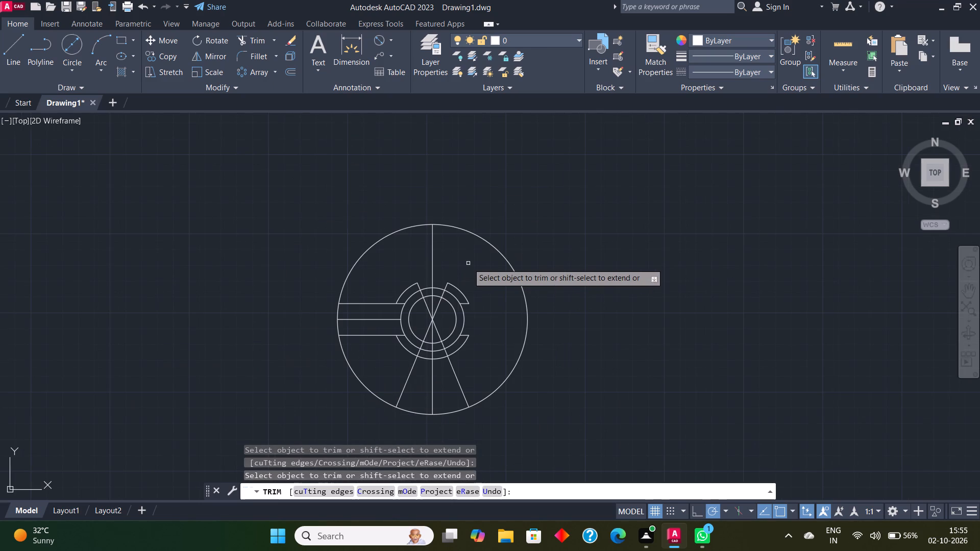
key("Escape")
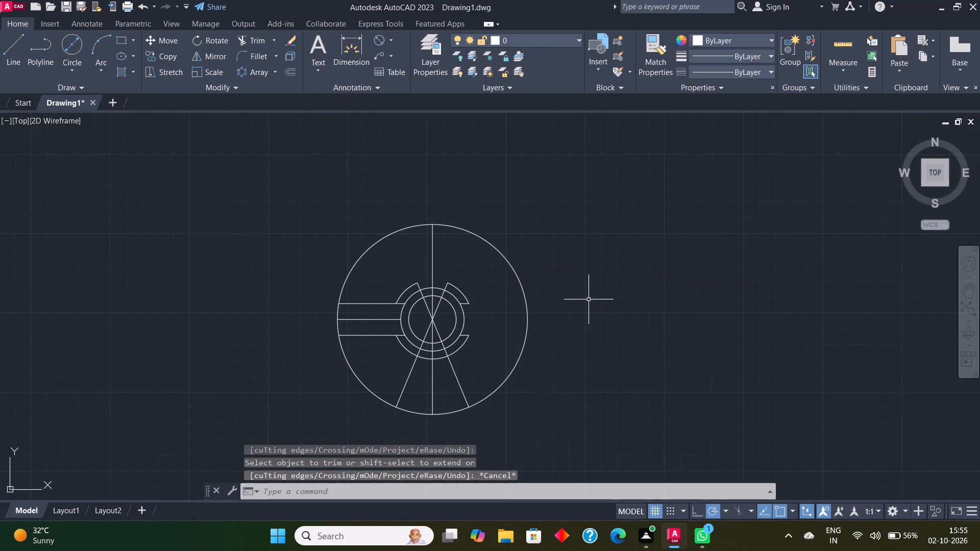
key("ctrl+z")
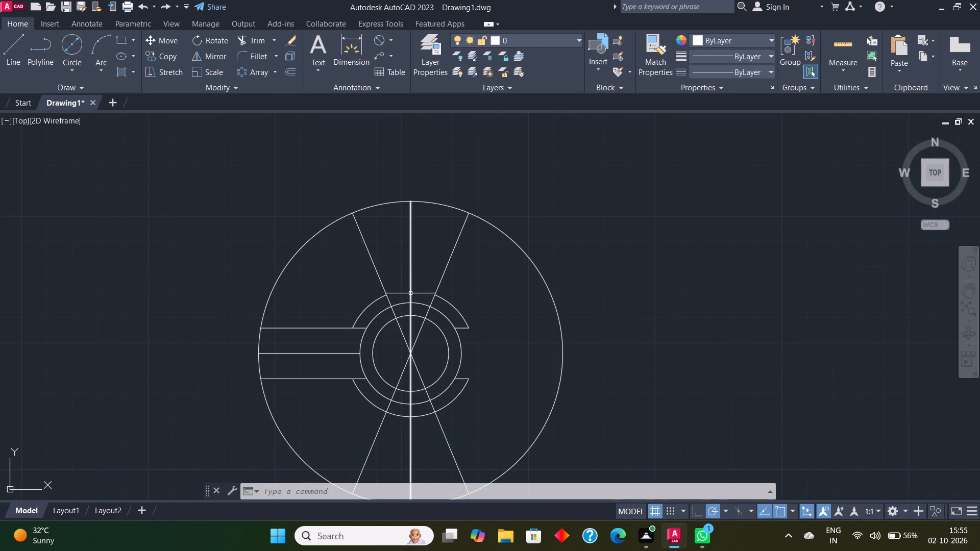
Draw a 150 diameter circle concentric with the existing circles.
scroll(410, 293, "up", 1)
scroll(419, 293, "down", 5)
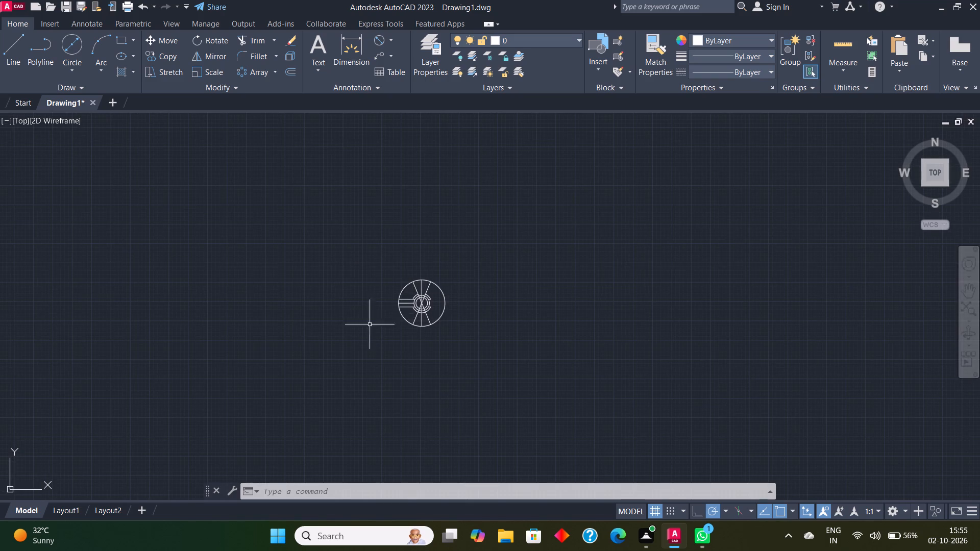
scroll(404, 312, "up", 2)
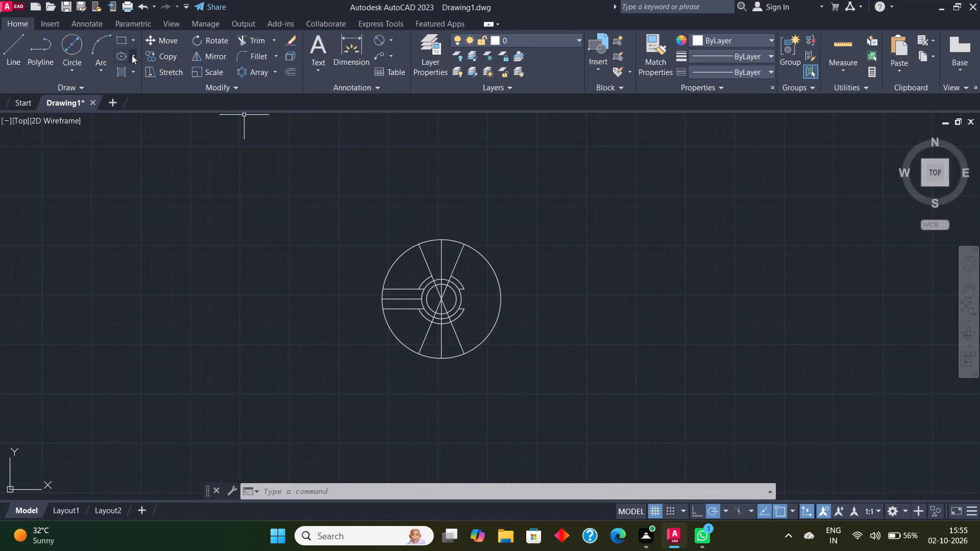
left_click(72, 63)
left_click(114, 113)
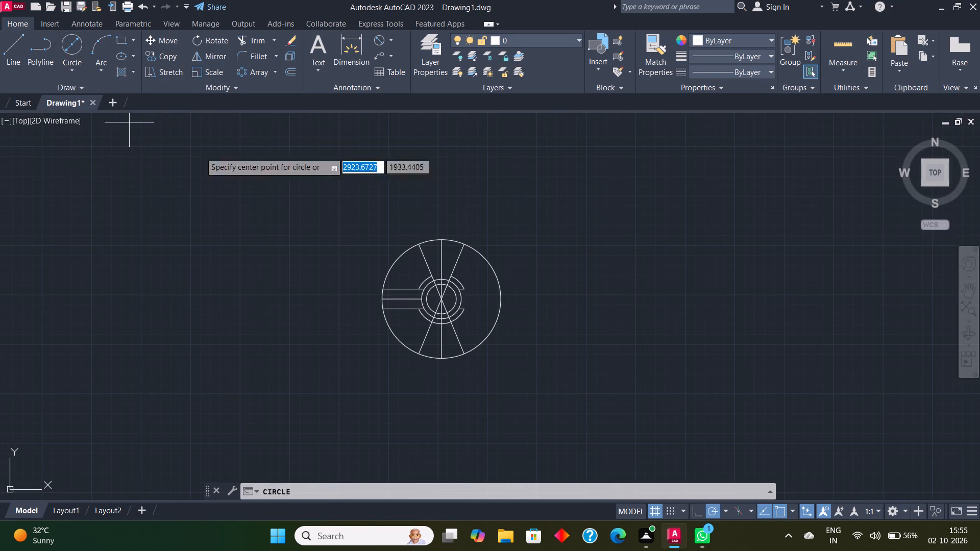
left_click(444, 303)
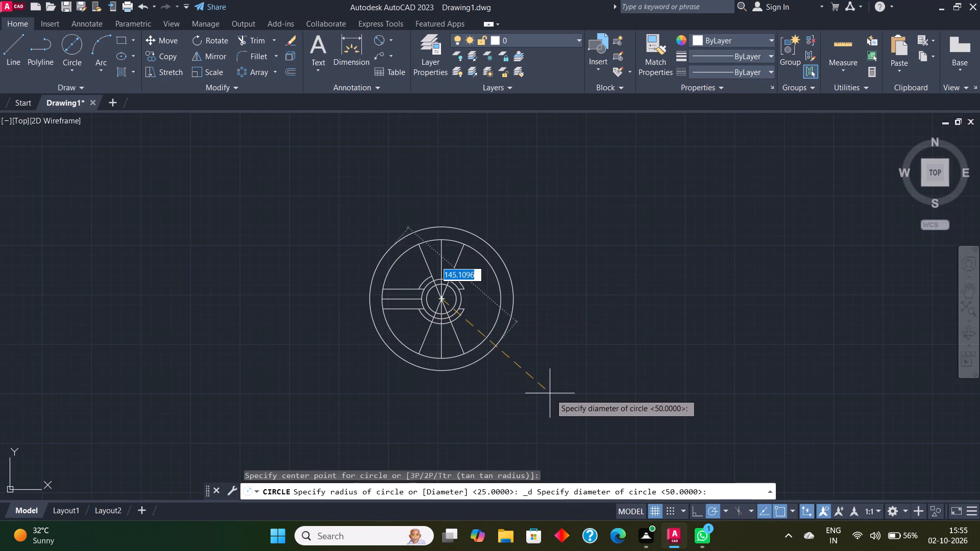
type("150")
key("Return")
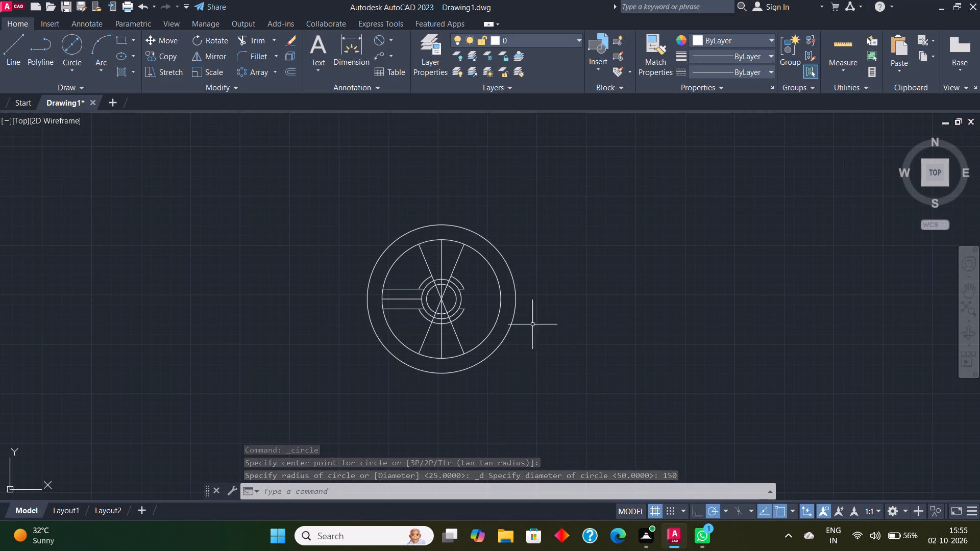
Draw a horizontal line through the common centre, from the left quadrant to the right quadrant of the 150 diameter circle.
left_click(5, 42)
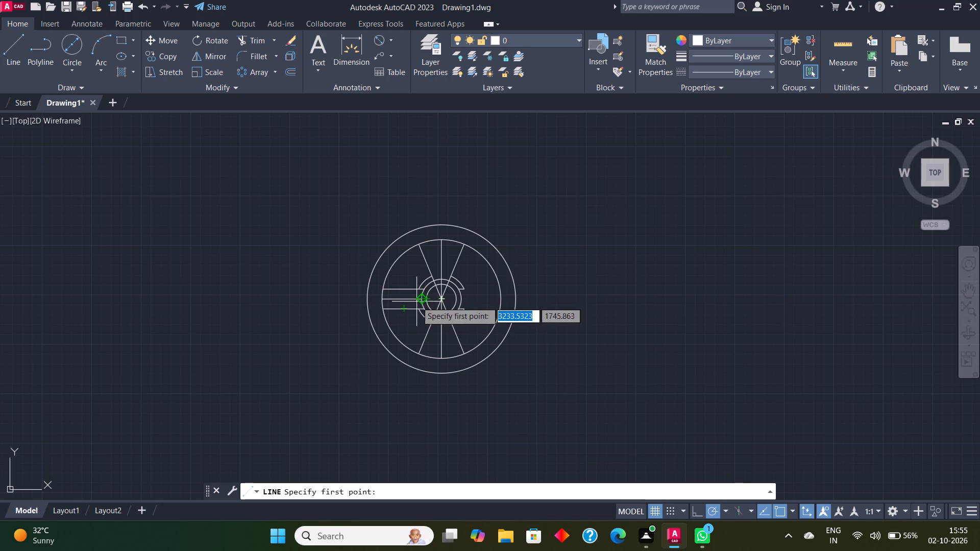
left_click(364, 300)
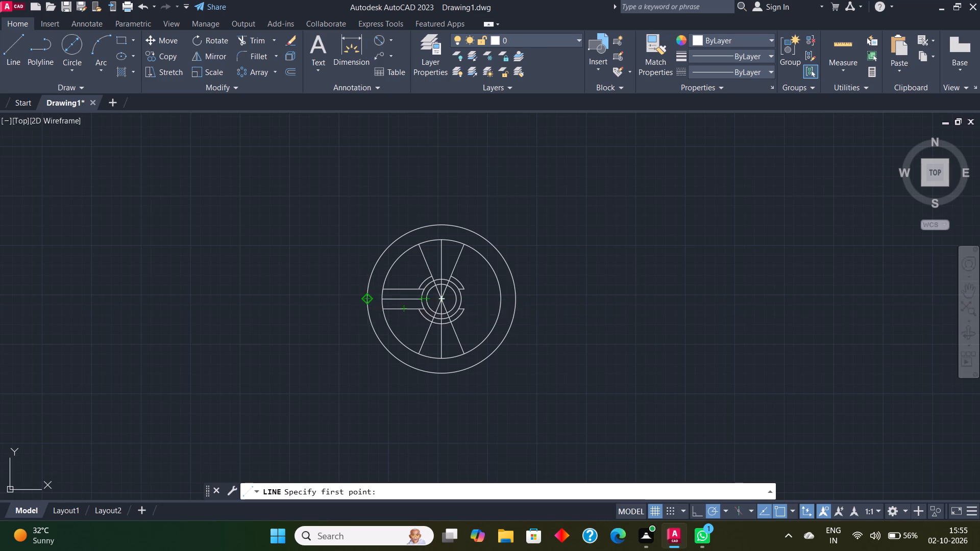
left_click(513, 299)
key("Escape")
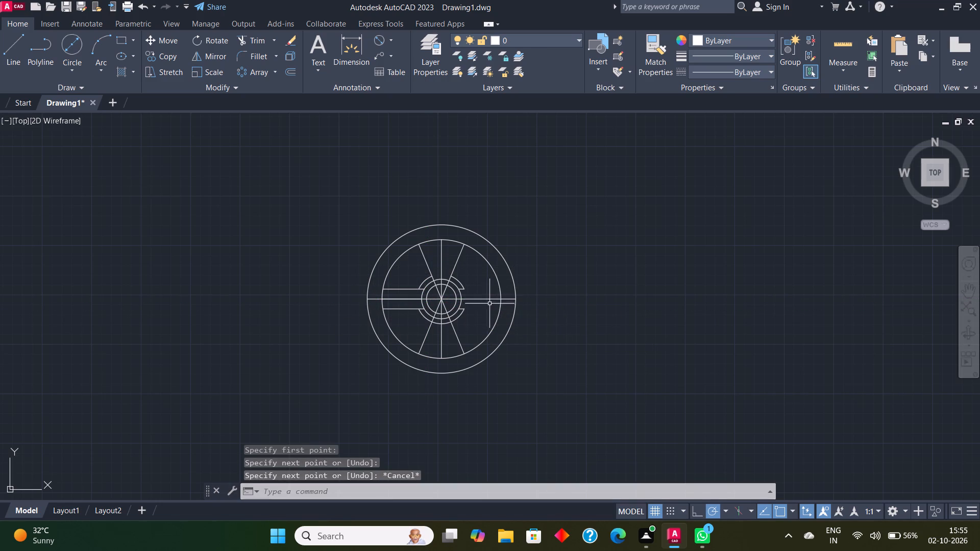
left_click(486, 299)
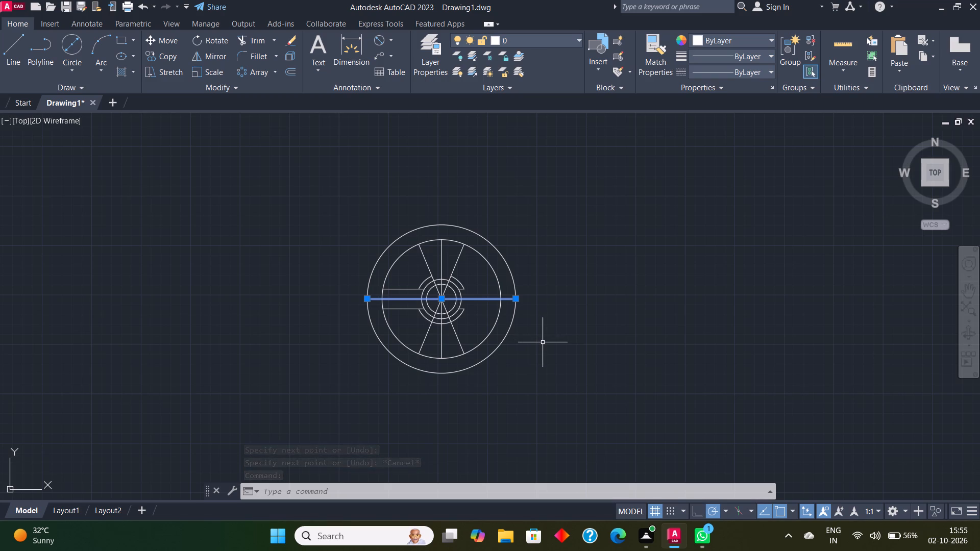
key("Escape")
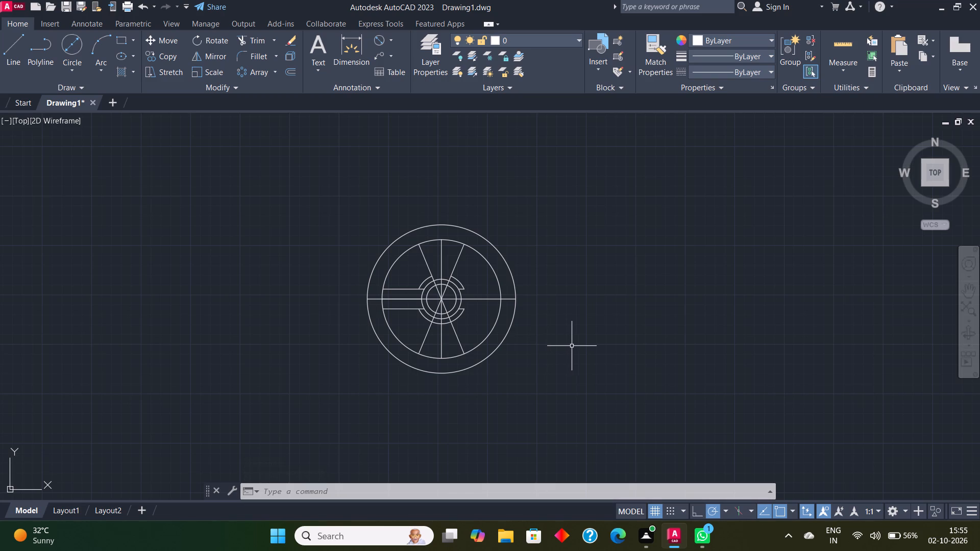
Draw a line about 95 units long from the common centre to the upper right, at 22.5° above the horizontal.
left_click(17, 44)
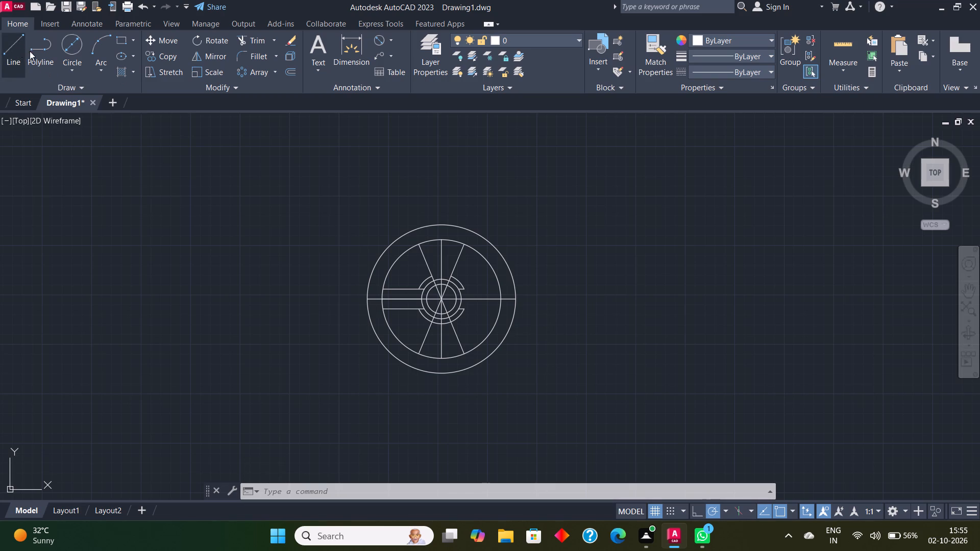
left_click(441, 298)
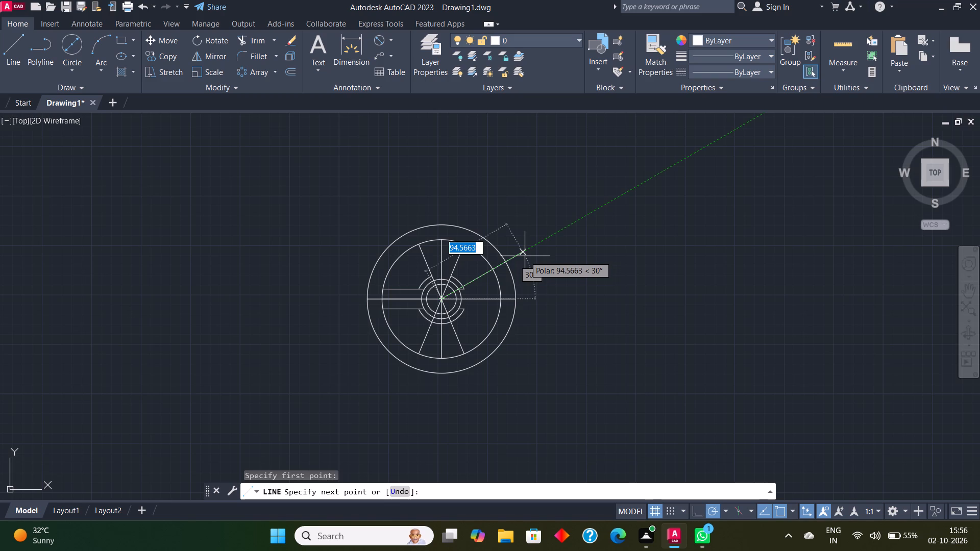
key("Tab")
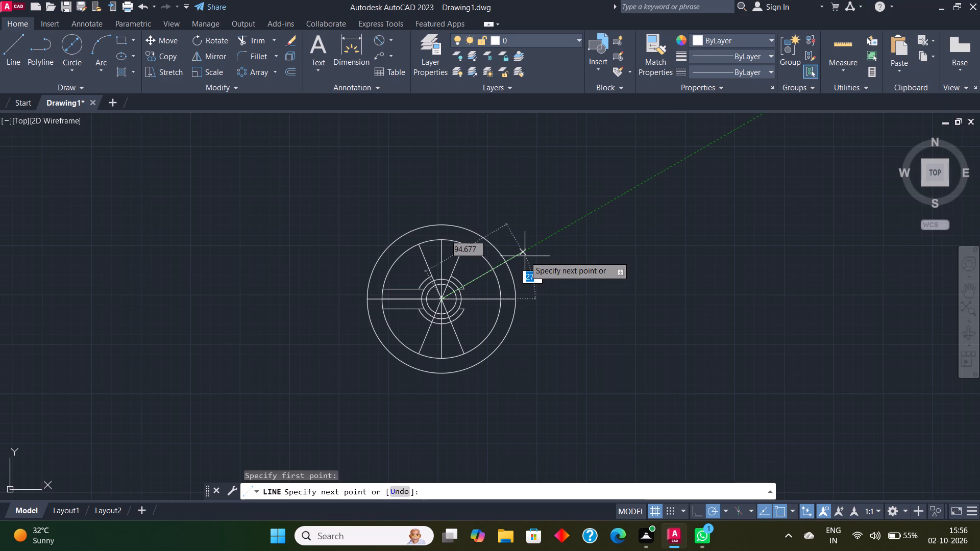
type("22.5")
key("Return")
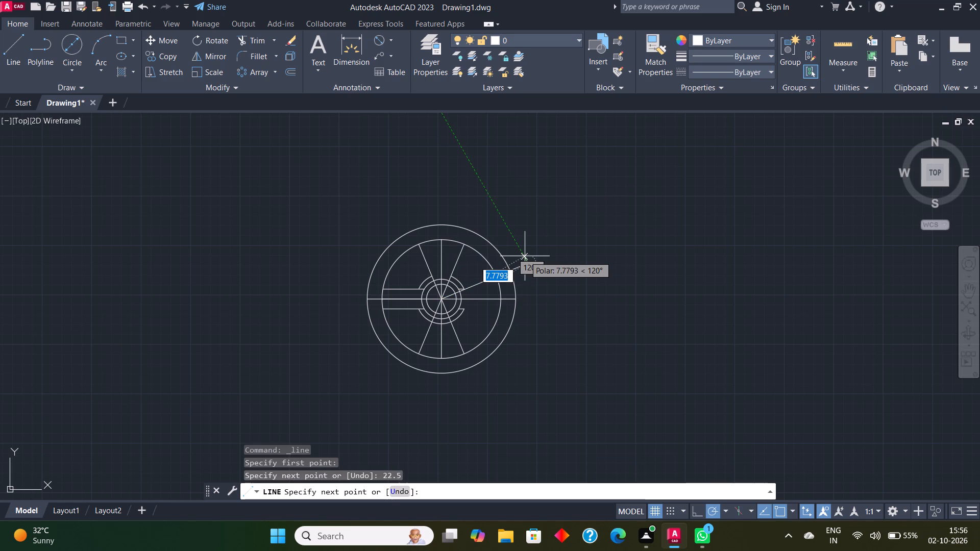
key("Escape")
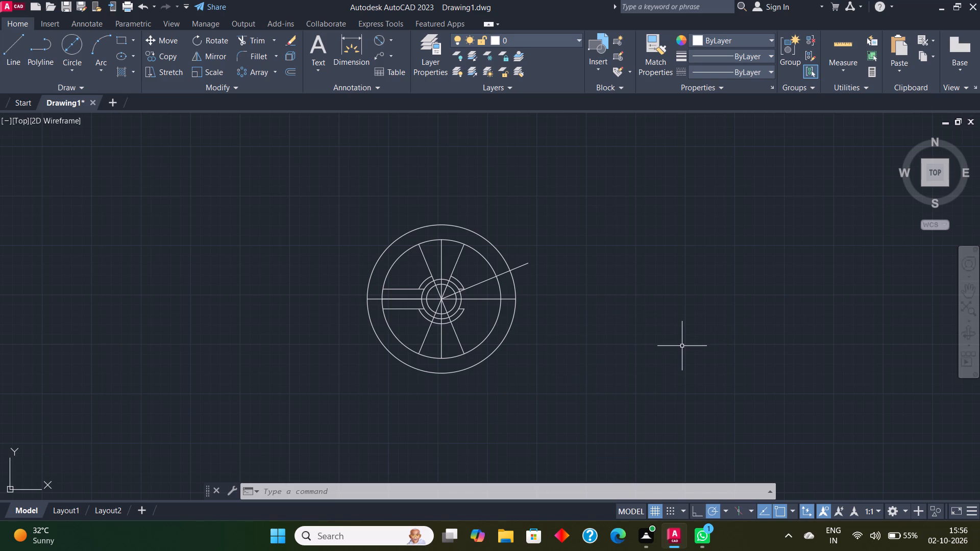
Draw a line from the common centre to the lower right, 22.5 units long, continued by a segment about 92 units long at 22.5° below horizontal.
left_click(9, 42)
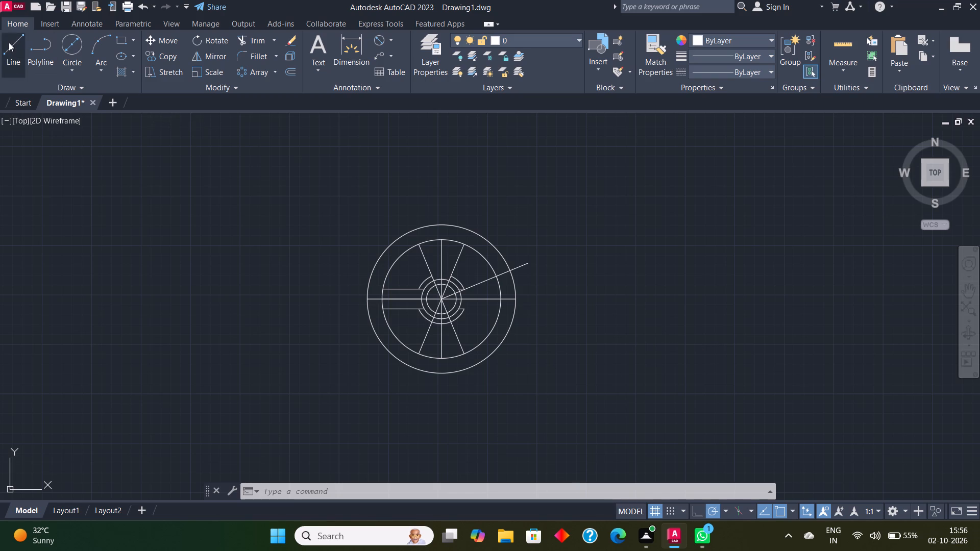
left_click(441, 303)
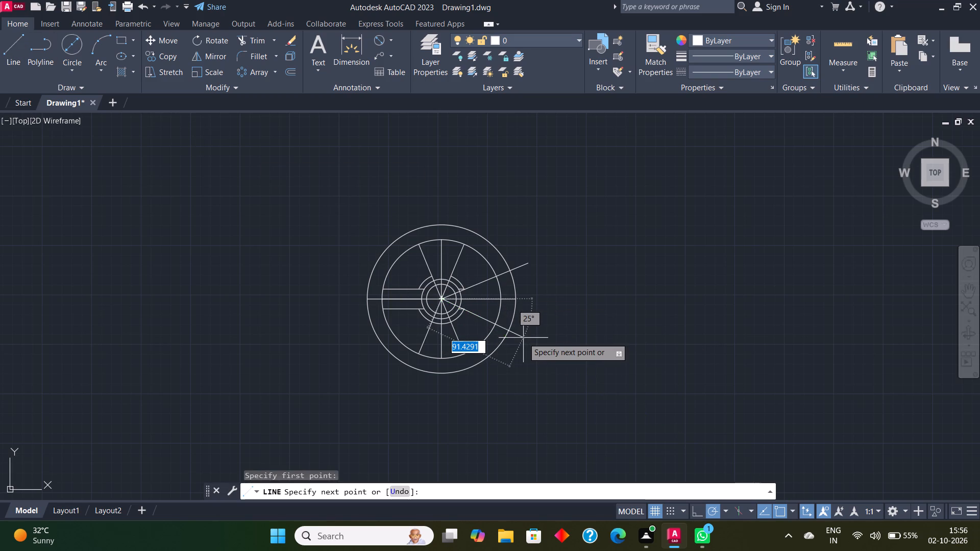
type("22.5")
key("Return")
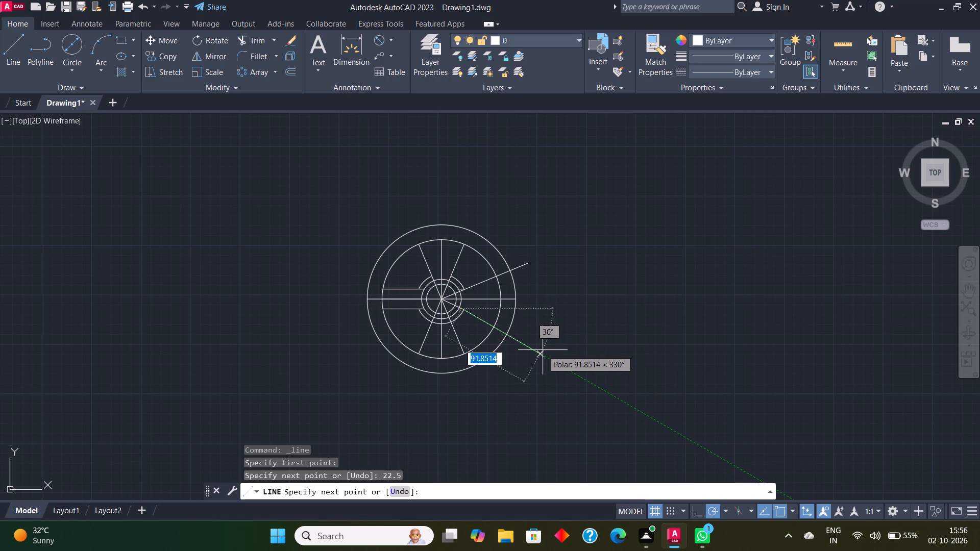
key("Tab")
type("22.5")
key("Return")
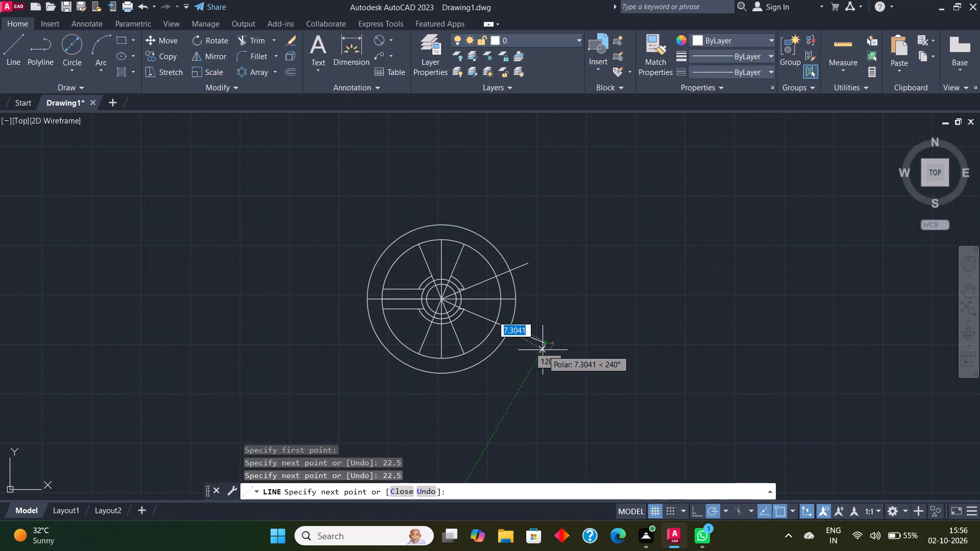
key("Escape")
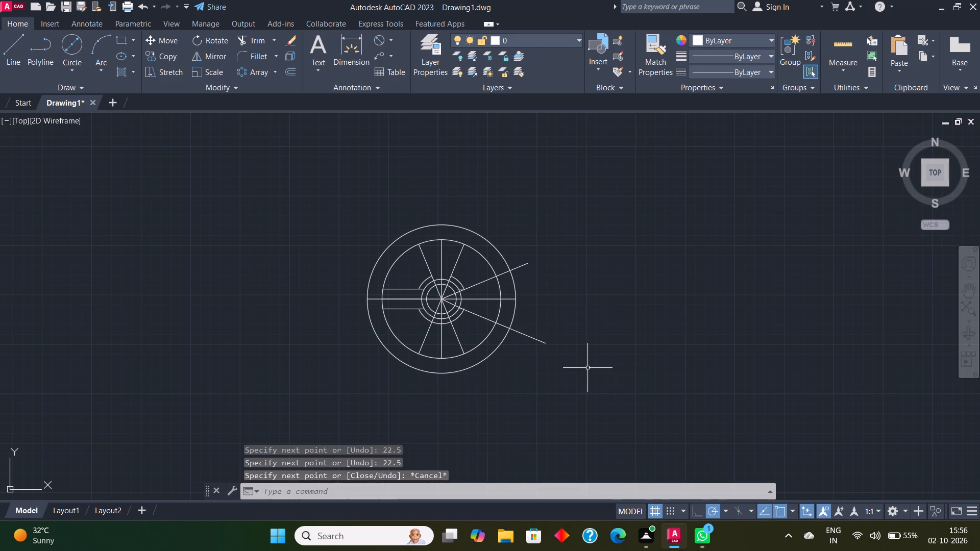
Polar-array the upper and lower right-hand angled lines about the common centre with 2 items over 360°.
left_click(528, 337)
left_click(523, 266)
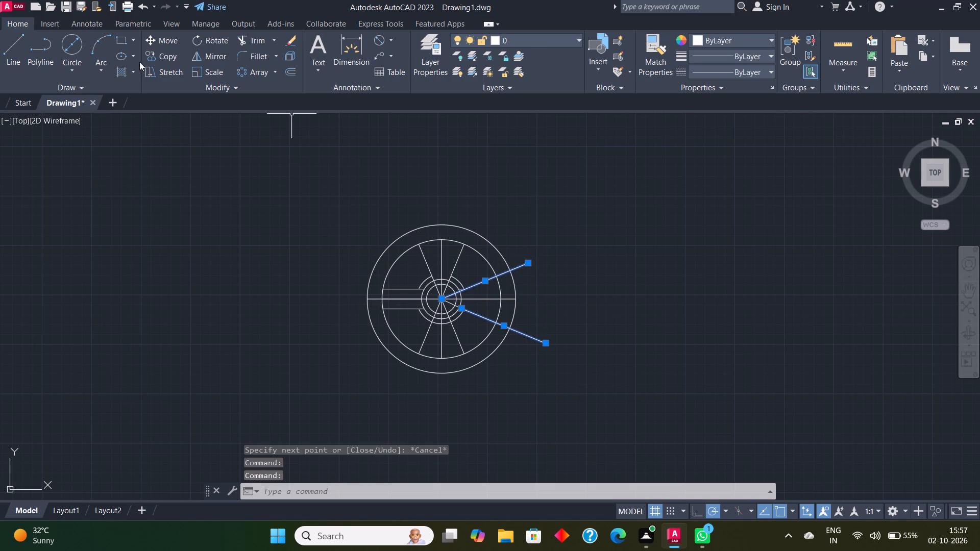
left_click(274, 72)
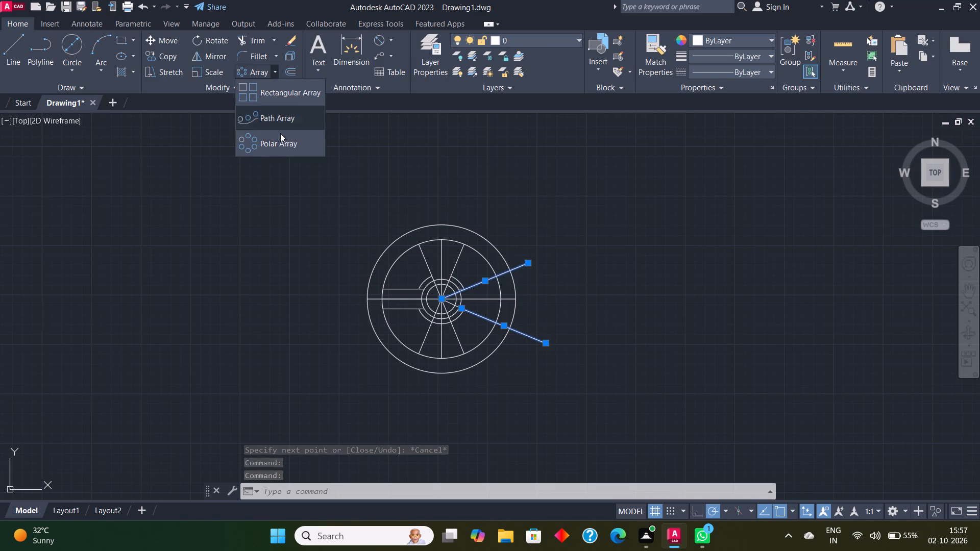
left_click(281, 140)
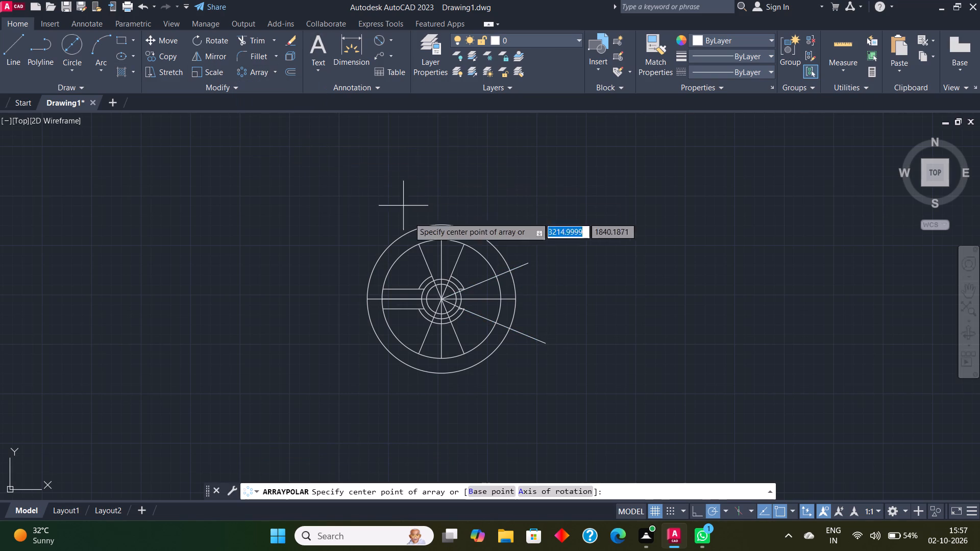
left_click(444, 300)
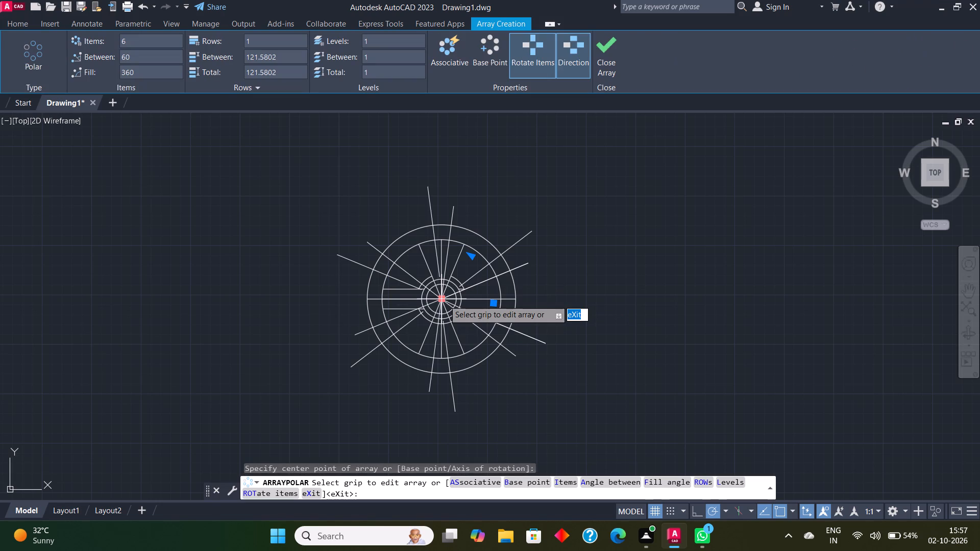
left_click_drag(142, 40, 113, 39)
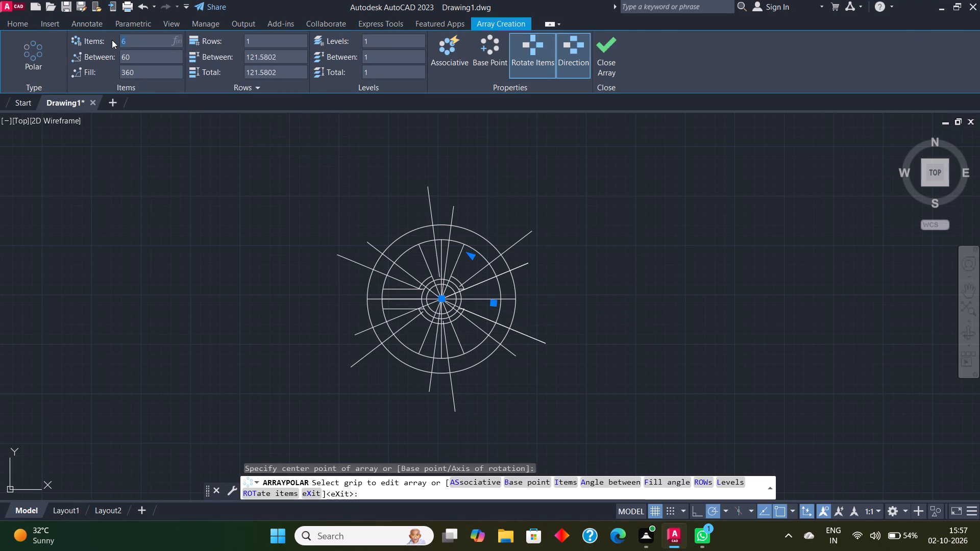
key("2")
key("Return")
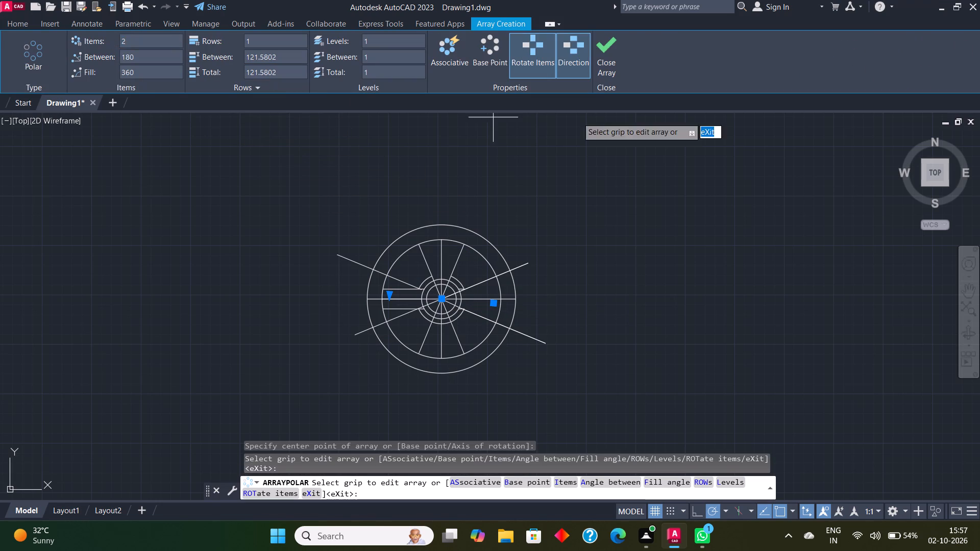
left_click(609, 51)
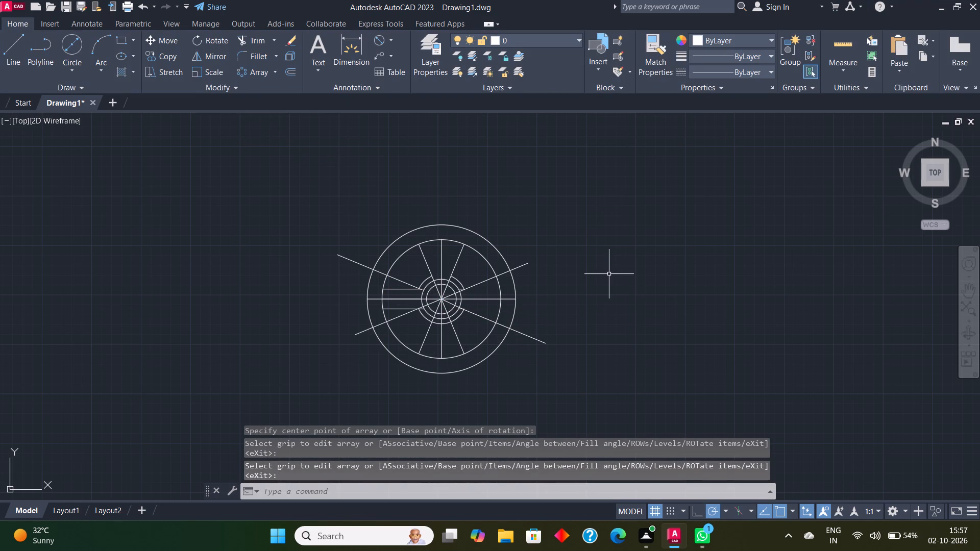
Trim the two right-hand angled lines outside the 150 diameter circle and between the 120 diameter circle and the hub.
scroll(482, 307, "down", 3)
scroll(482, 307, "up", 2)
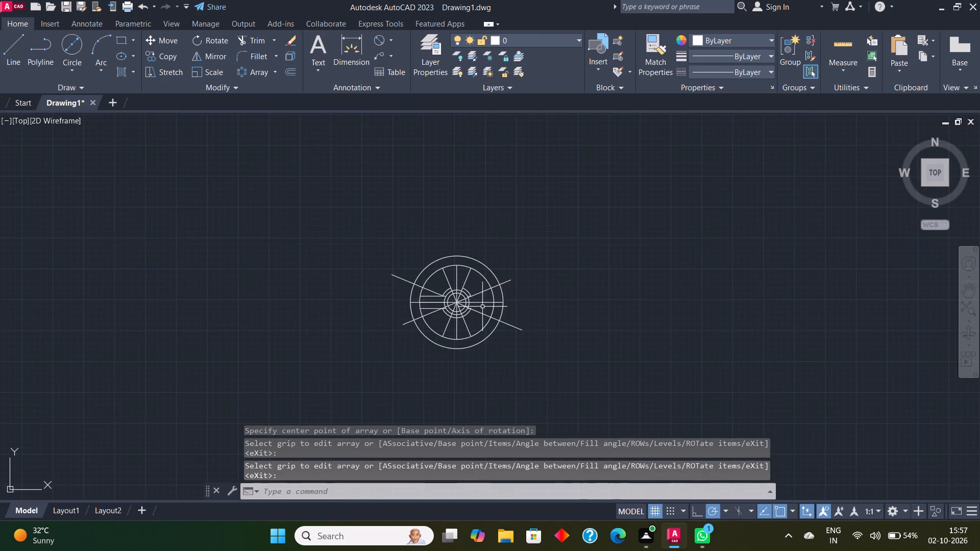
scroll(482, 307, "up", 2)
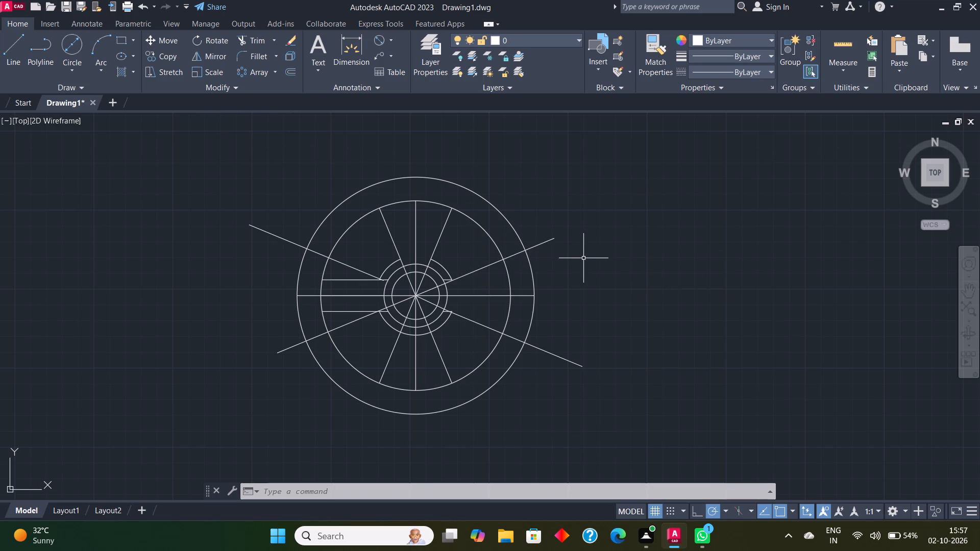
left_click(247, 37)
left_click(543, 245)
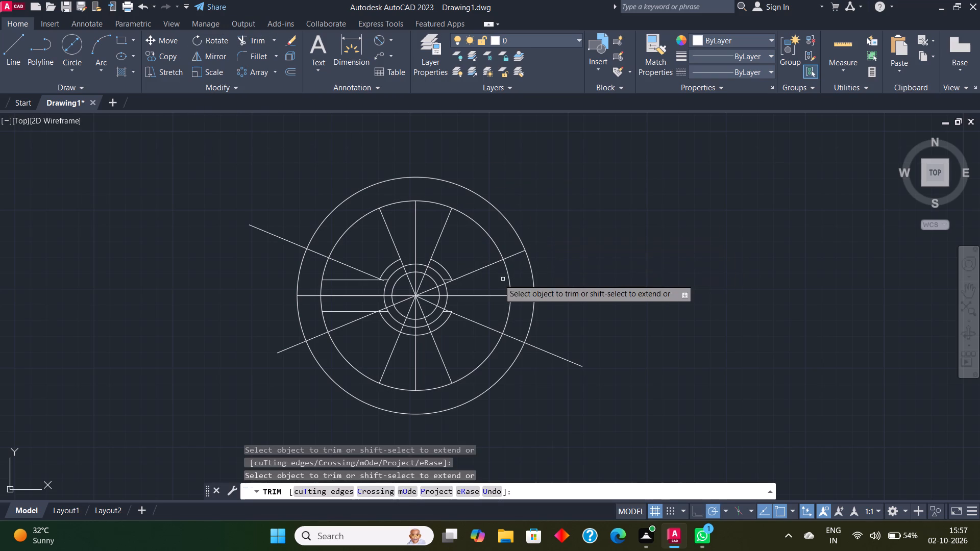
left_click(484, 268)
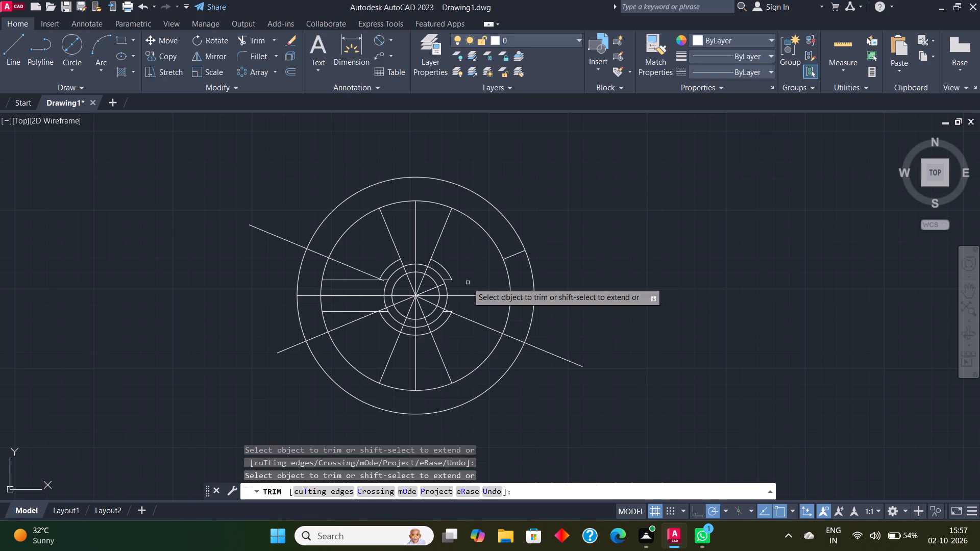
left_click(544, 352)
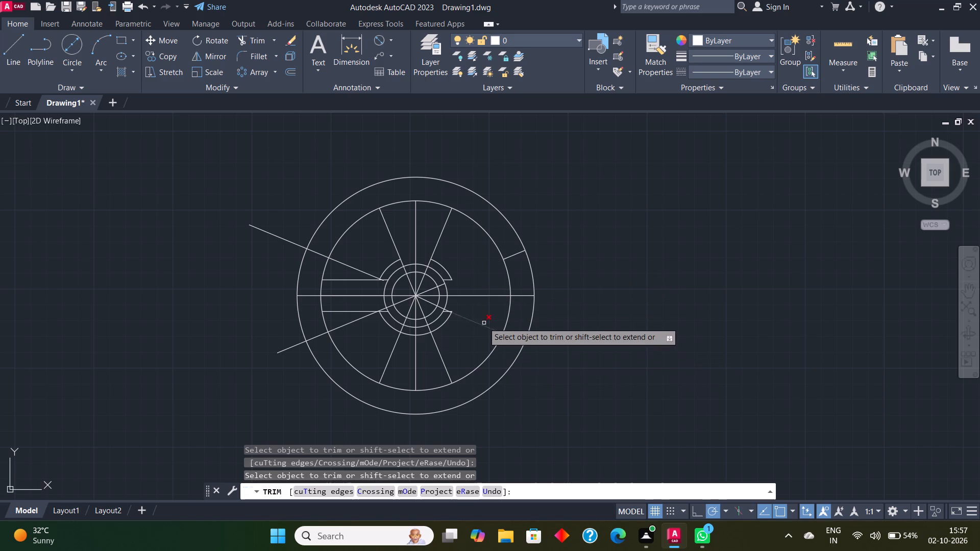
left_click(477, 323)
Trim the ends of the two left-hand angled lines that extend beyond the 150 diameter circle.
scroll(475, 320, "up", 2)
scroll(464, 319, "down", 1)
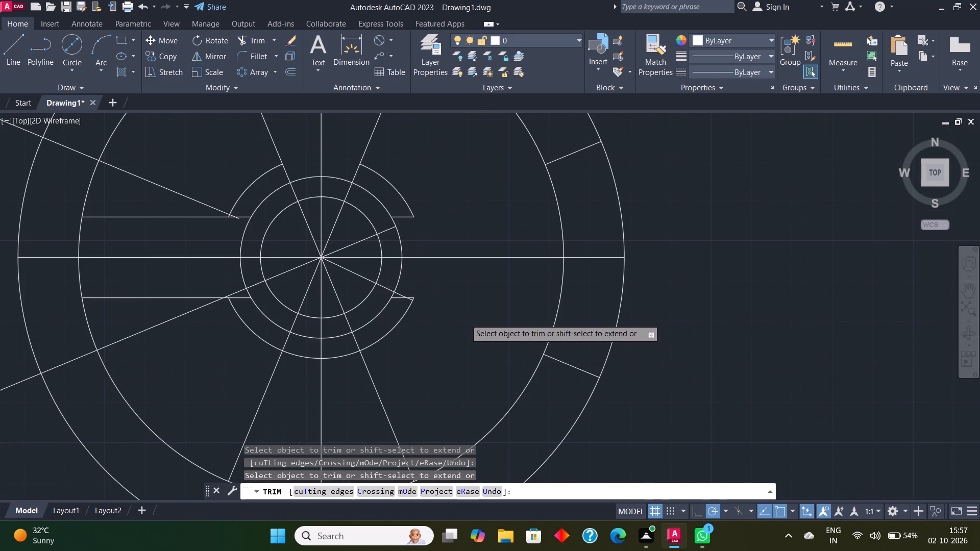
scroll(465, 319, "down", 1)
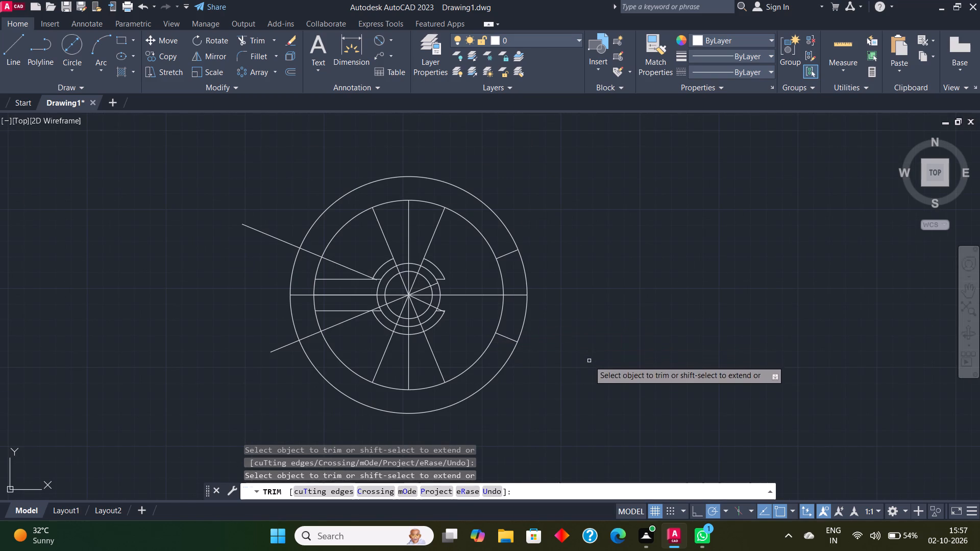
left_click(269, 236)
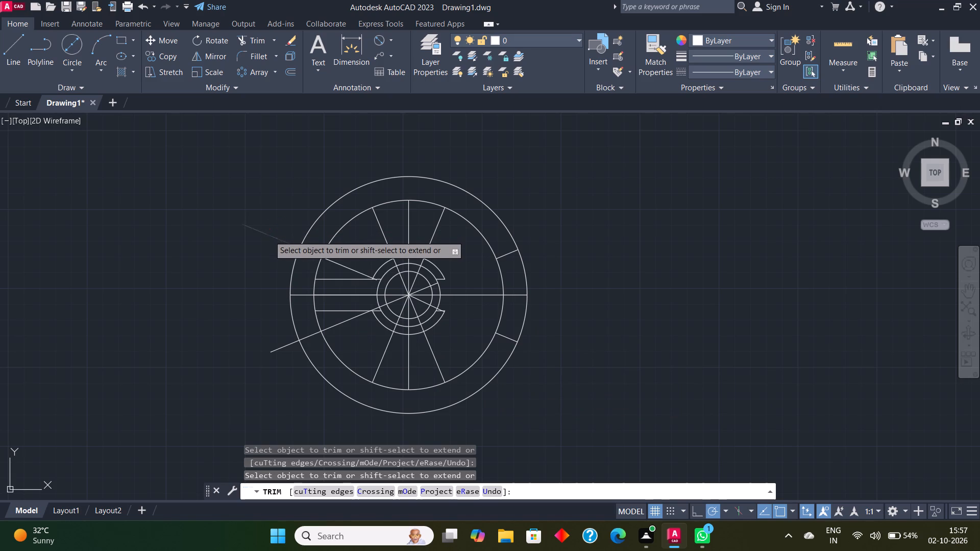
left_click(277, 348)
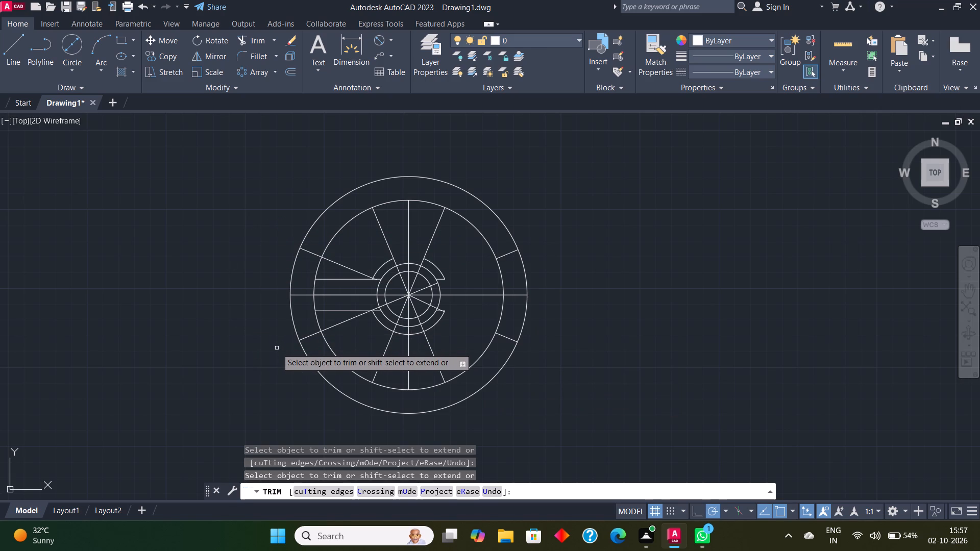
Trim away the rest of the upper right angled line inside the 40 and 30 diameter circles, up to the centre.
scroll(457, 307, "down", 2)
scroll(457, 307, "up", 4)
left_click(391, 252)
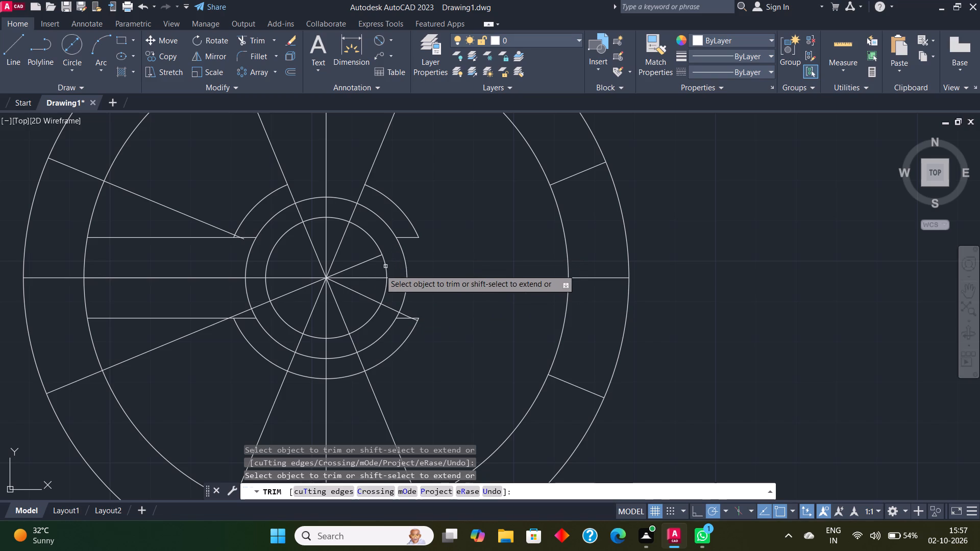
left_click(364, 261)
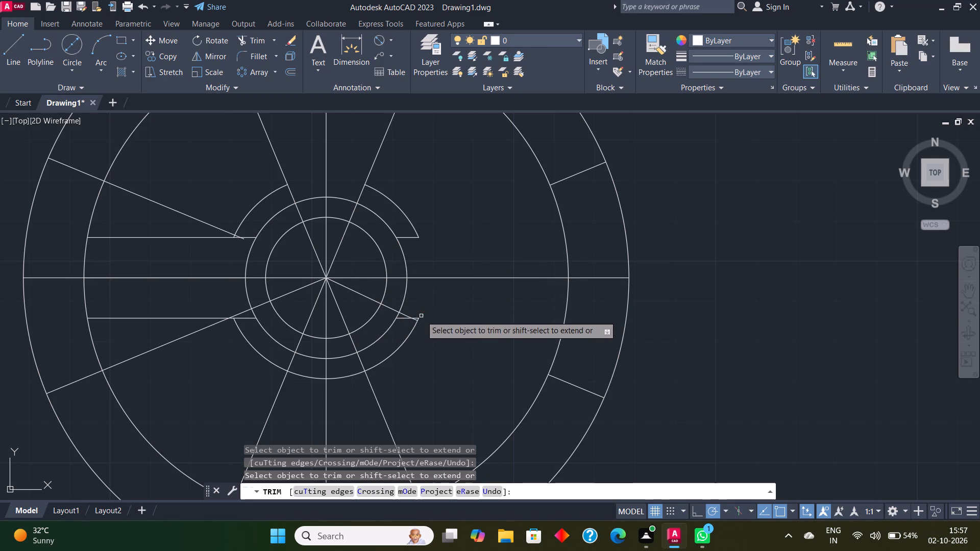
Trim away the rest of the lower right angled line inside the 50, 40 and 30 diameter circles, up to the centre.
scroll(410, 323, "down", 3)
scroll(410, 323, "up", 9)
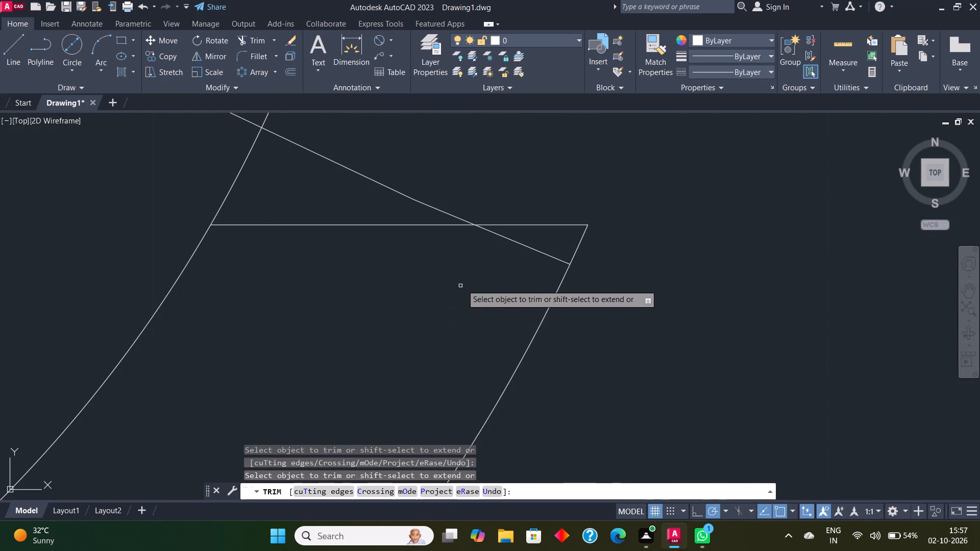
left_click(518, 245)
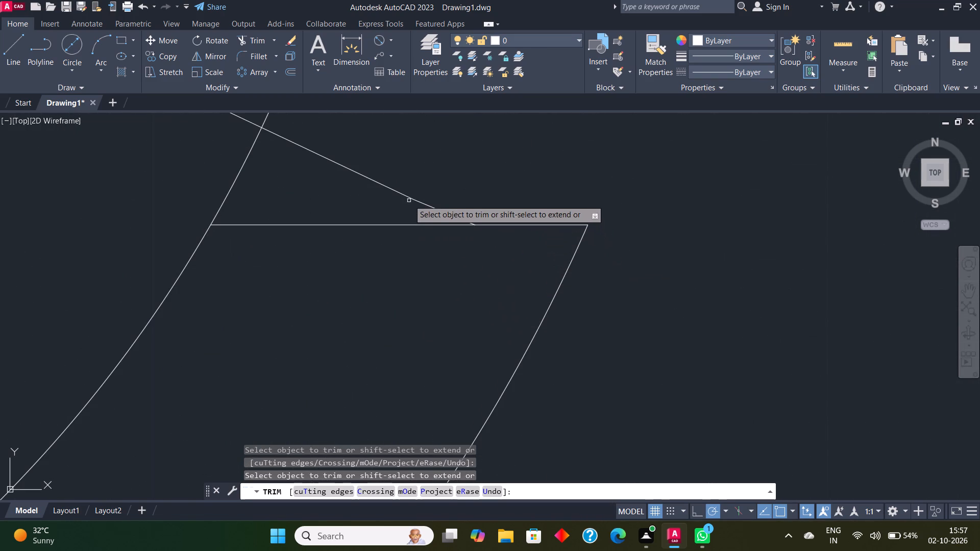
left_click(409, 197)
left_click(428, 204)
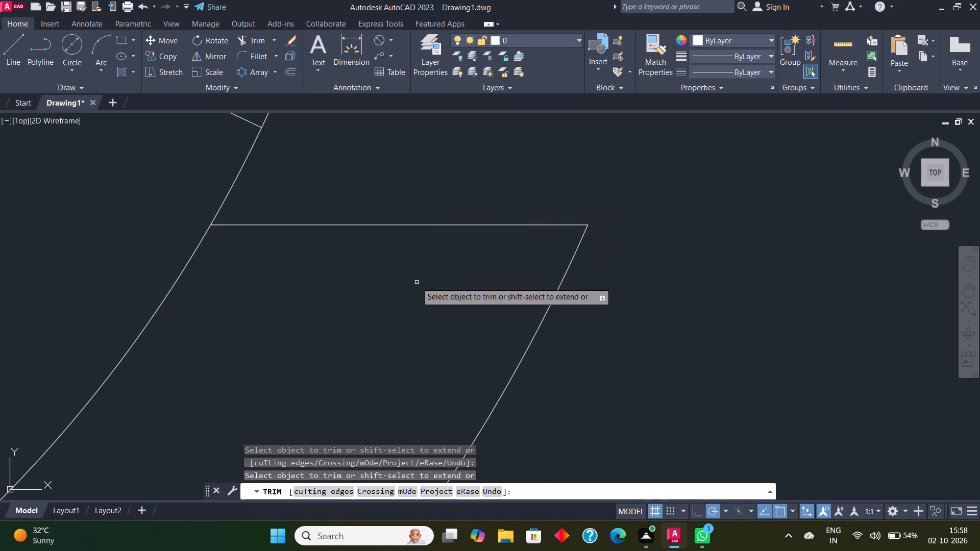
scroll(416, 282, "up", 2)
scroll(416, 282, "down", 7)
left_click(395, 261)
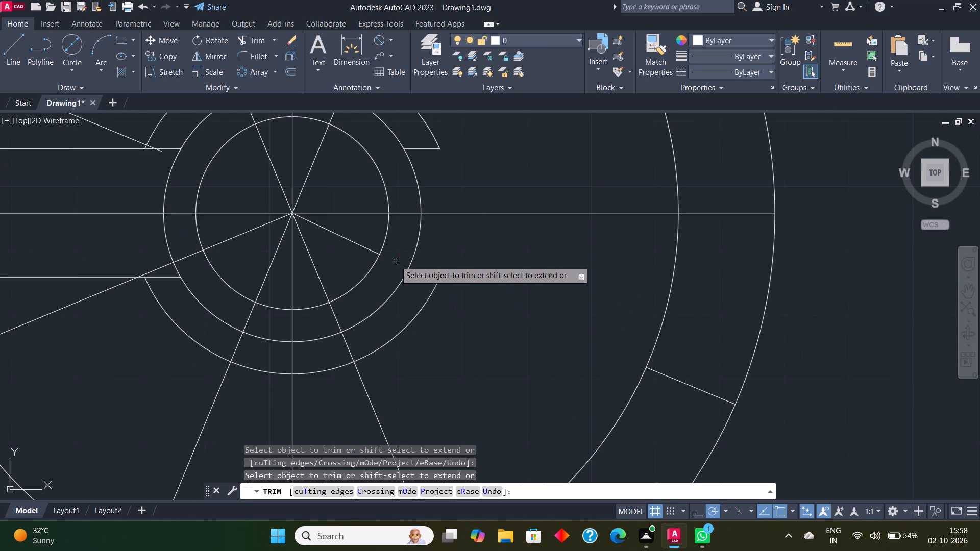
left_click(355, 242)
scroll(355, 242, "up", 2)
scroll(356, 242, "down", 3)
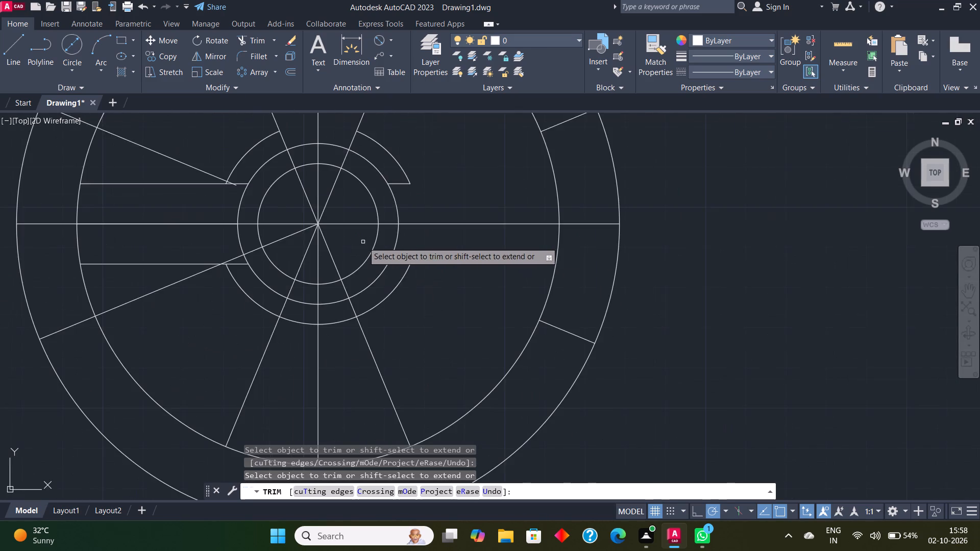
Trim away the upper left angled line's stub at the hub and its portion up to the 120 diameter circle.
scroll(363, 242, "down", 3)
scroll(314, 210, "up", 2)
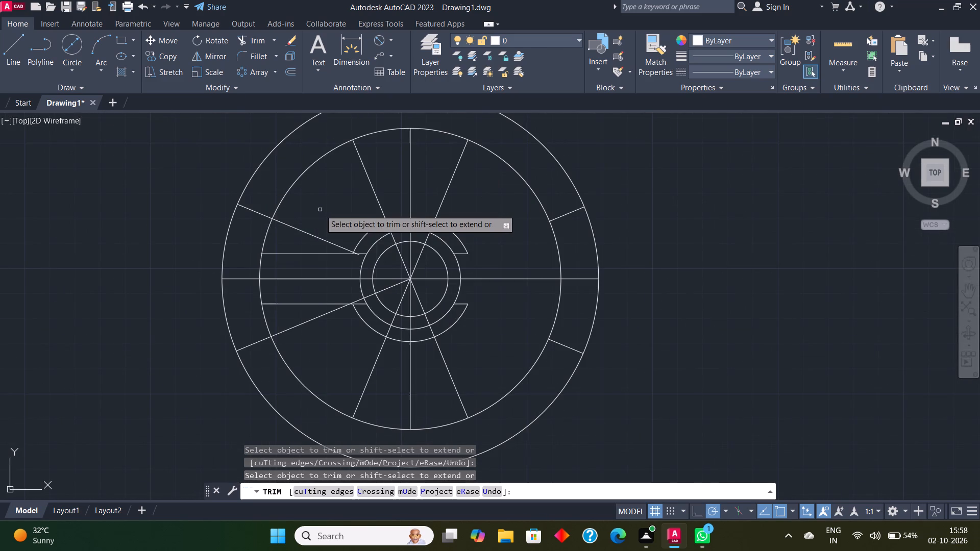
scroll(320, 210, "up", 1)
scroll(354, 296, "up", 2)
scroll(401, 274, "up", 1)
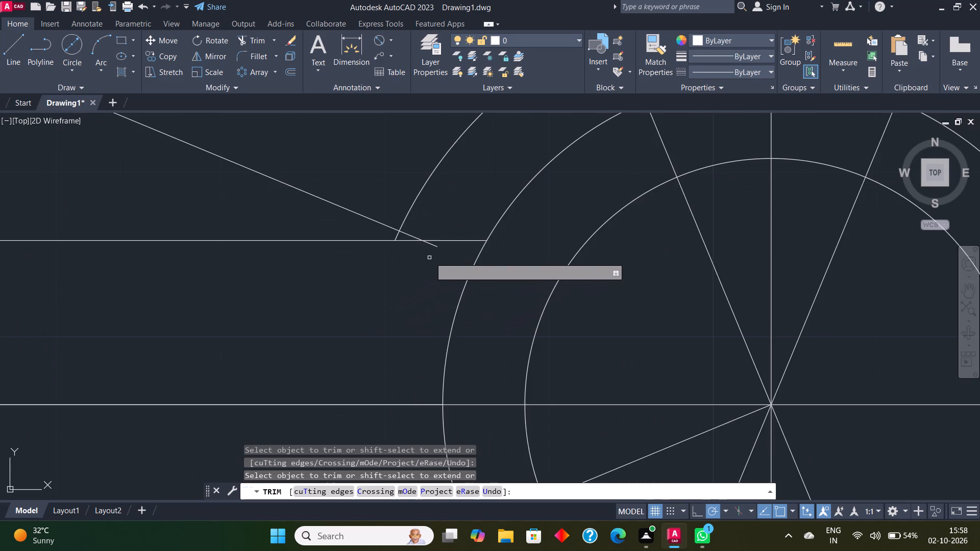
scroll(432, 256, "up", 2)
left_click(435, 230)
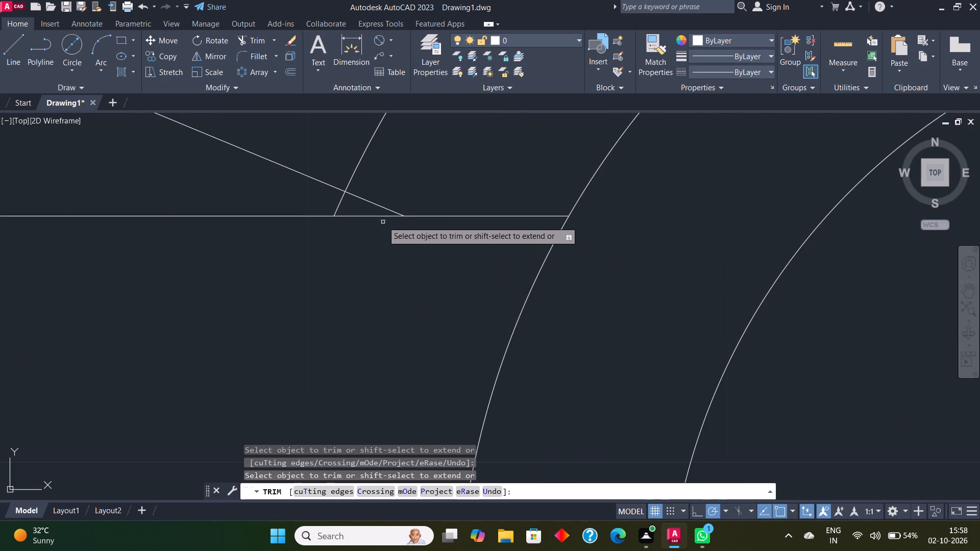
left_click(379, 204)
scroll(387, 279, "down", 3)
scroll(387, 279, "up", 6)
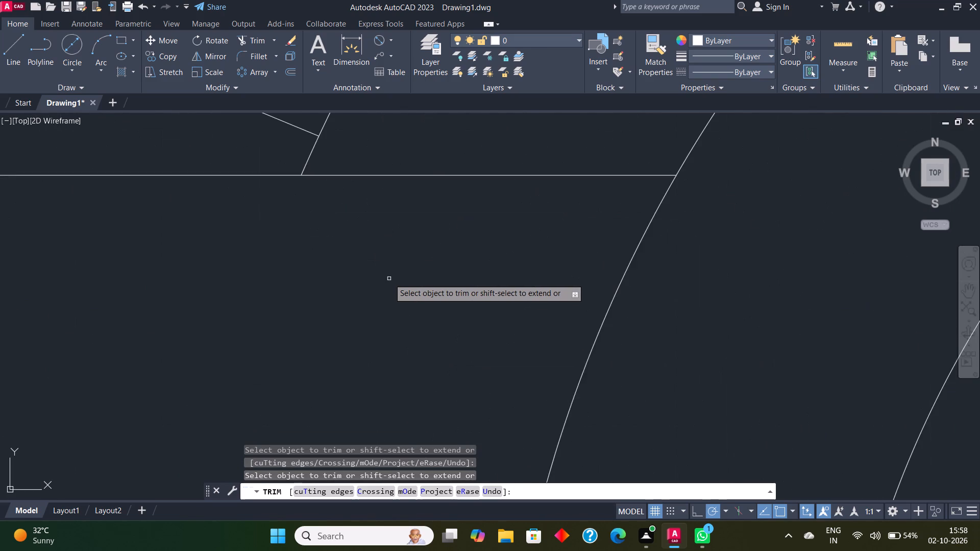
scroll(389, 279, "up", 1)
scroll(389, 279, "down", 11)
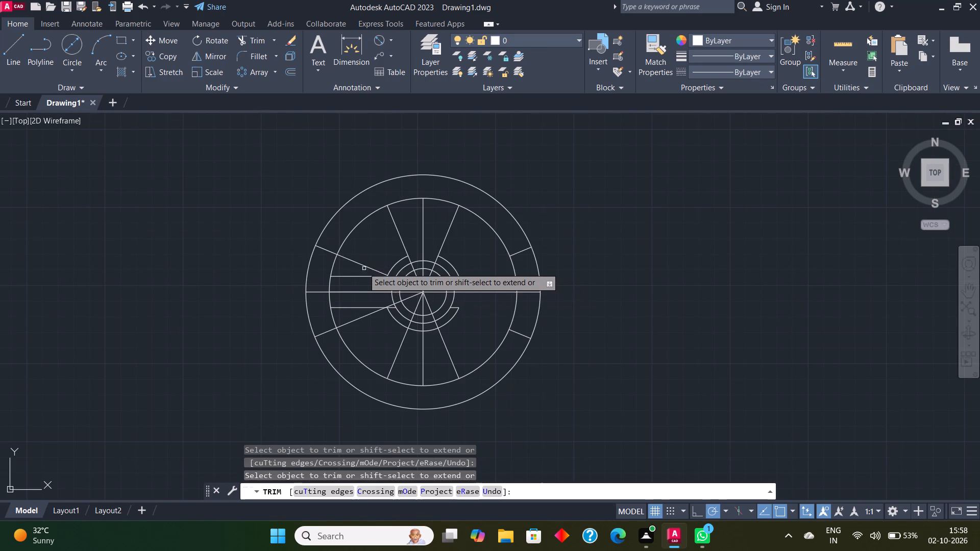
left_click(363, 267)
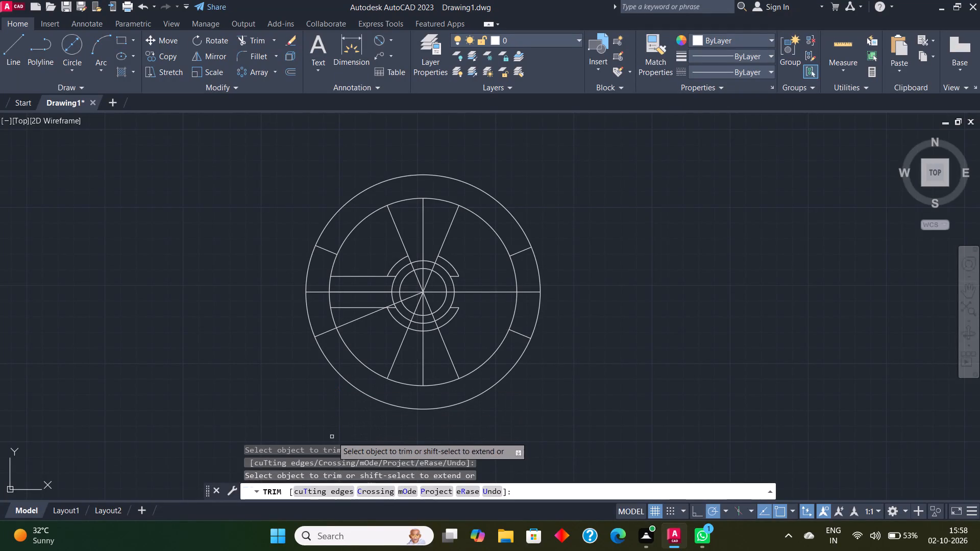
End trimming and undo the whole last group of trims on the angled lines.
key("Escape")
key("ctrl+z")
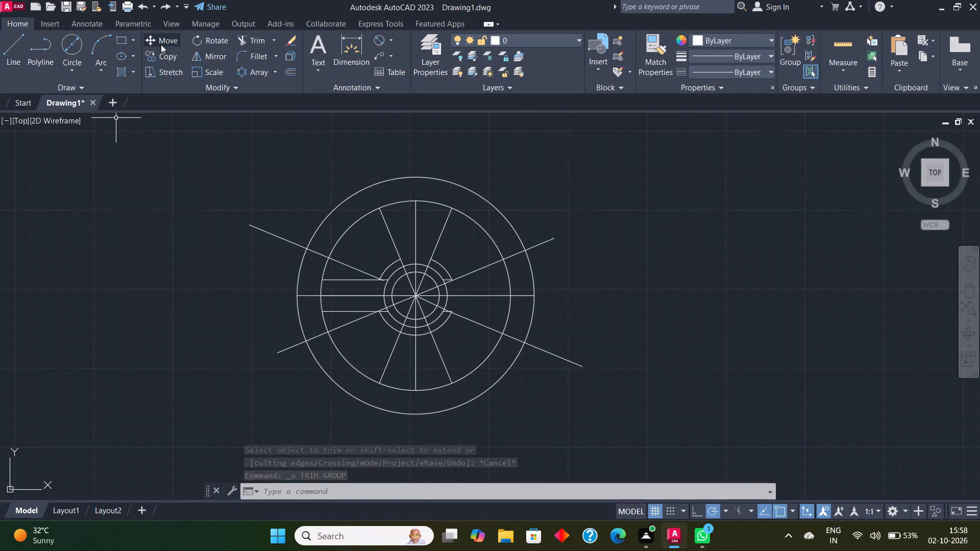
Trim the two right-hand angled lines outside the 150 diameter circle and remove that circle's arc between them.
left_click(249, 33)
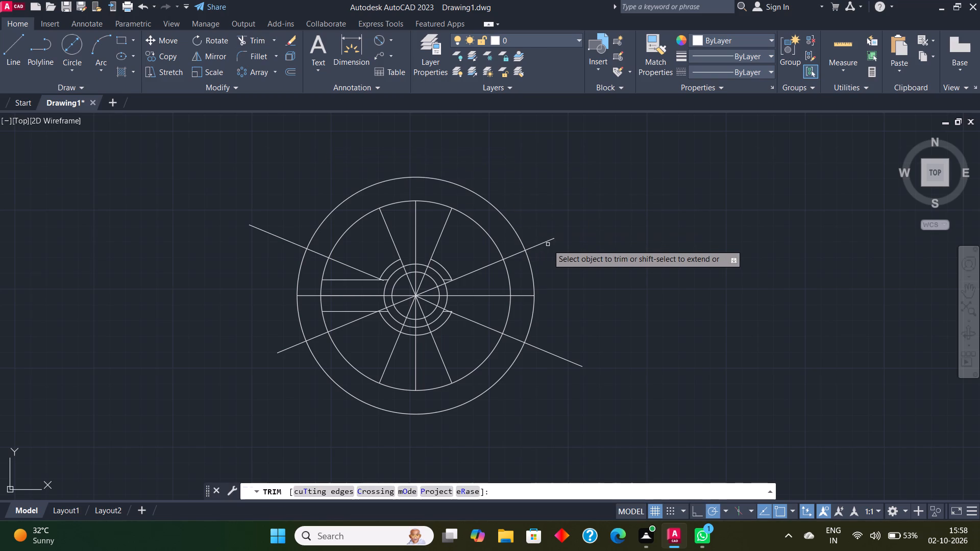
left_click(548, 242)
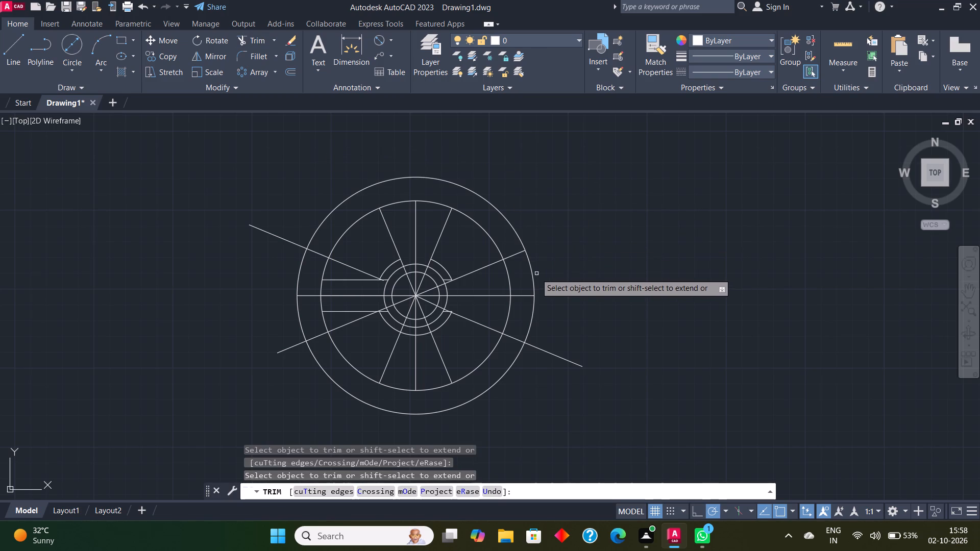
left_click(544, 350)
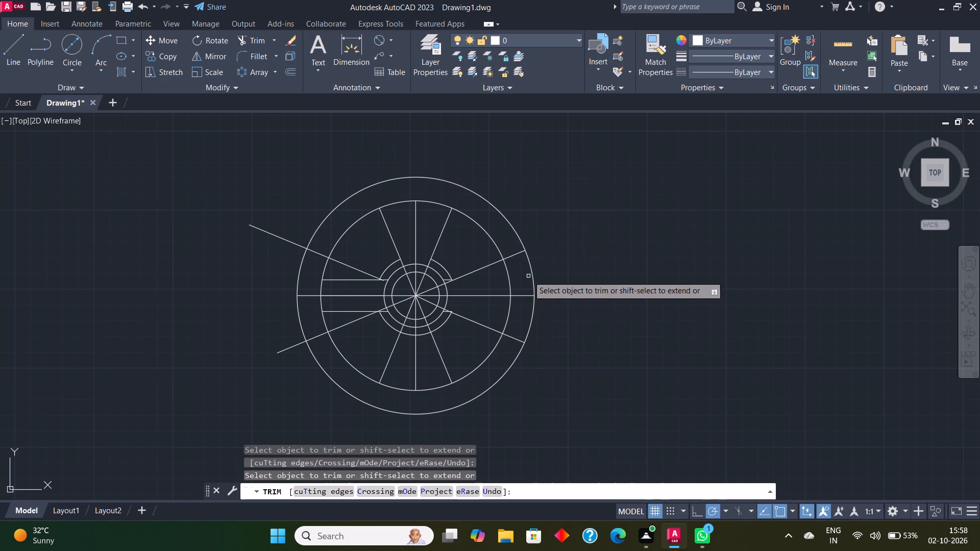
left_click(532, 268)
left_click(534, 316)
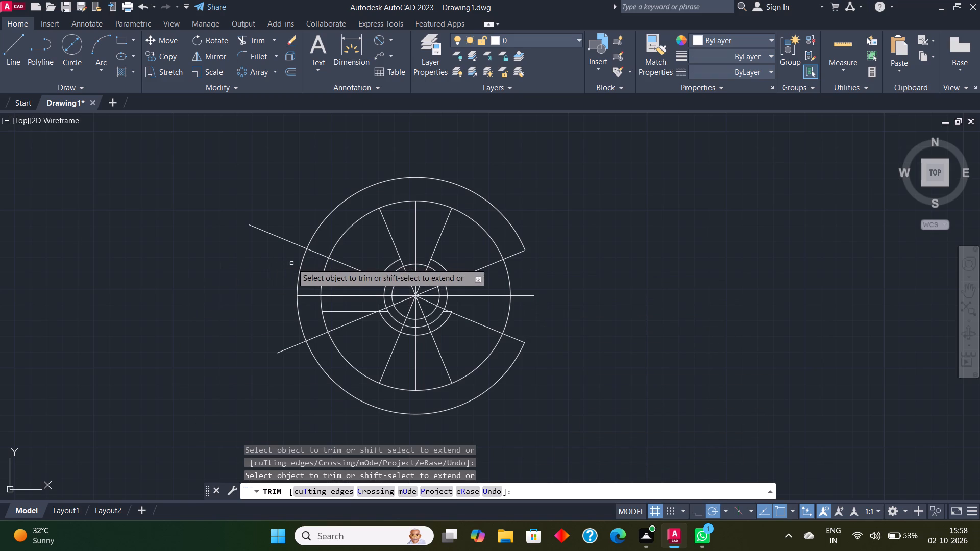
Trim the two left-hand angled lines outside the 150 diameter circle and remove that circle's arc between them.
left_click(289, 239)
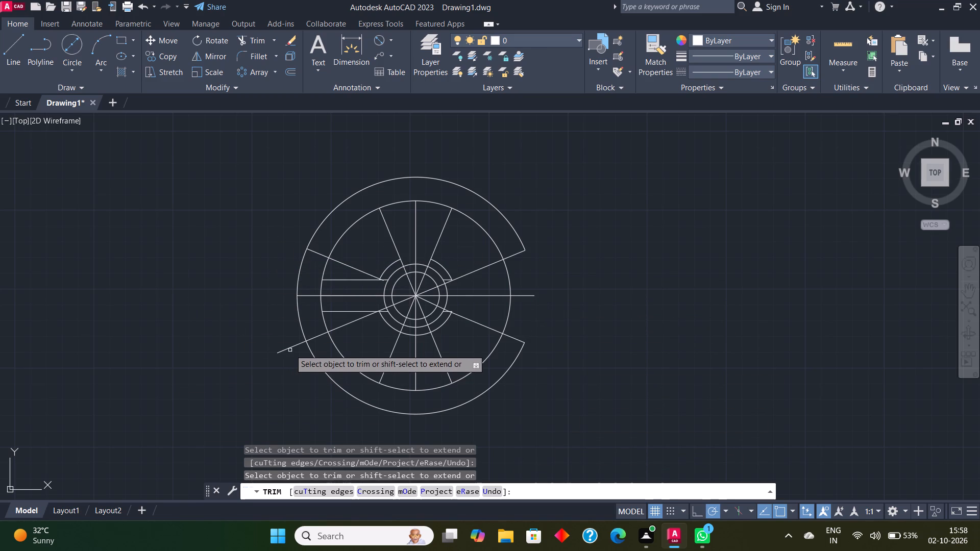
left_click(290, 347)
left_click(300, 266)
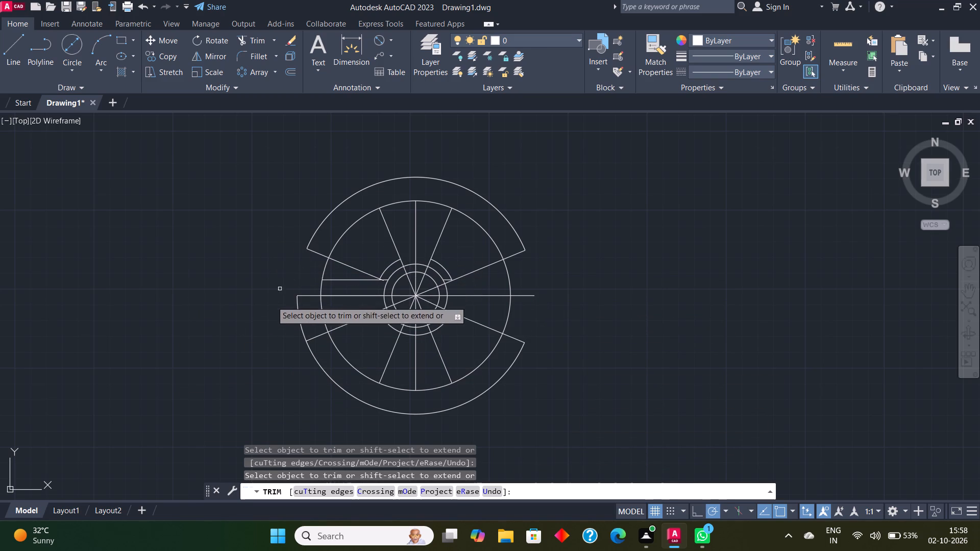
left_click_drag(279, 314, 301, 313)
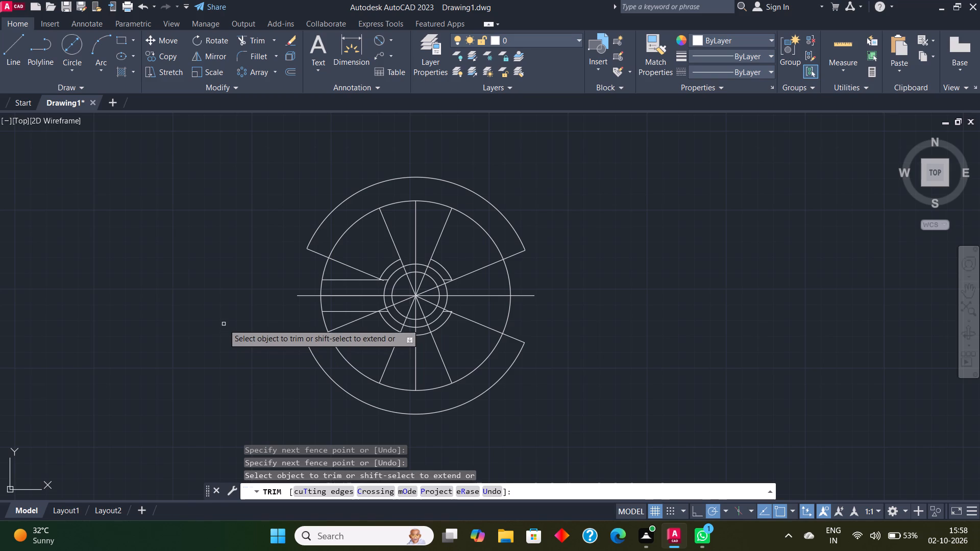
key("Escape")
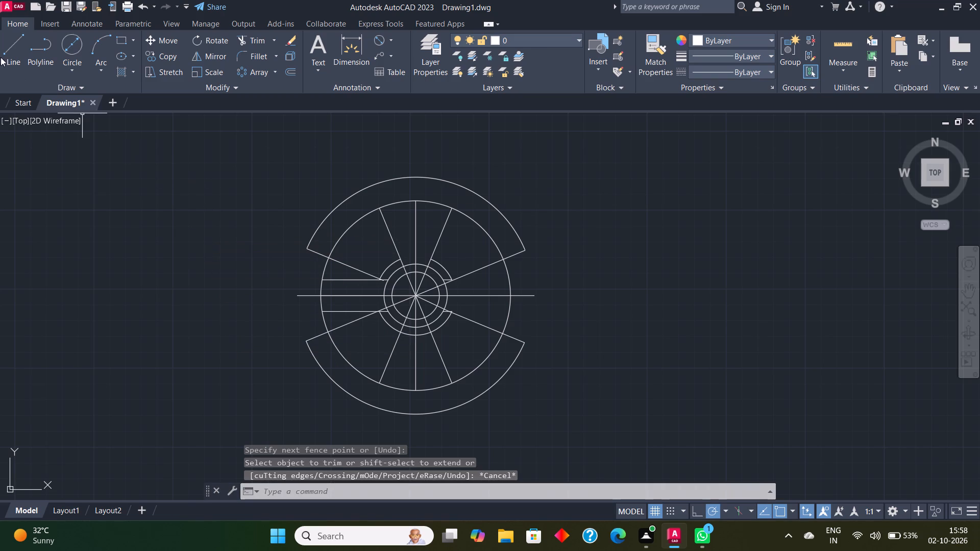
Draw a line about 93 long from the circles' centre at an angle of 112.5°, past the 150 diameter arc.
left_click(6, 42)
left_click(419, 294)
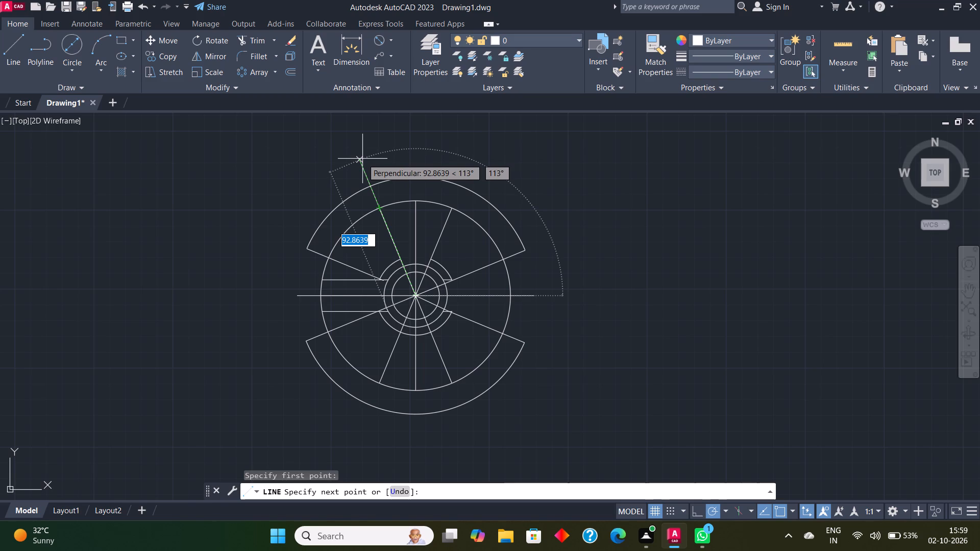
key("Tab")
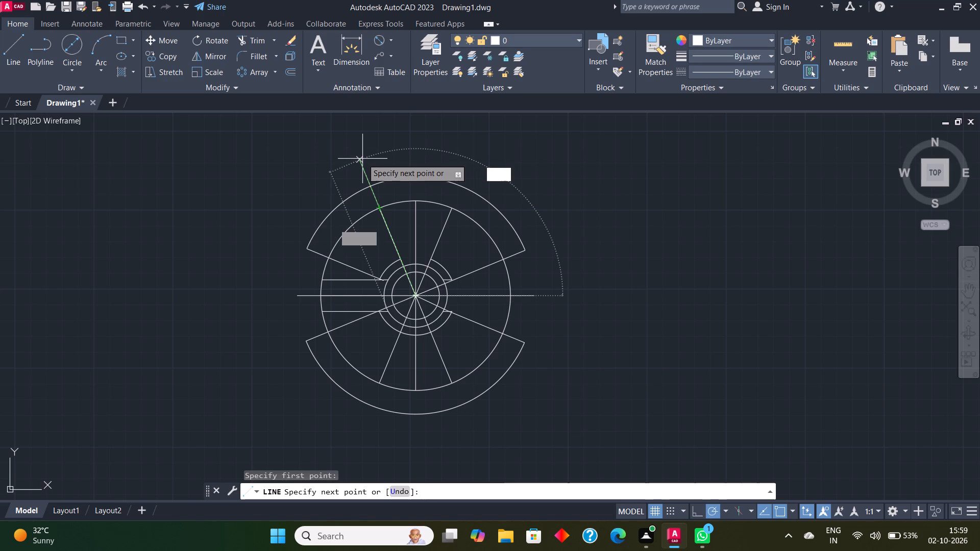
type("112.5")
key("Return")
key("Escape")
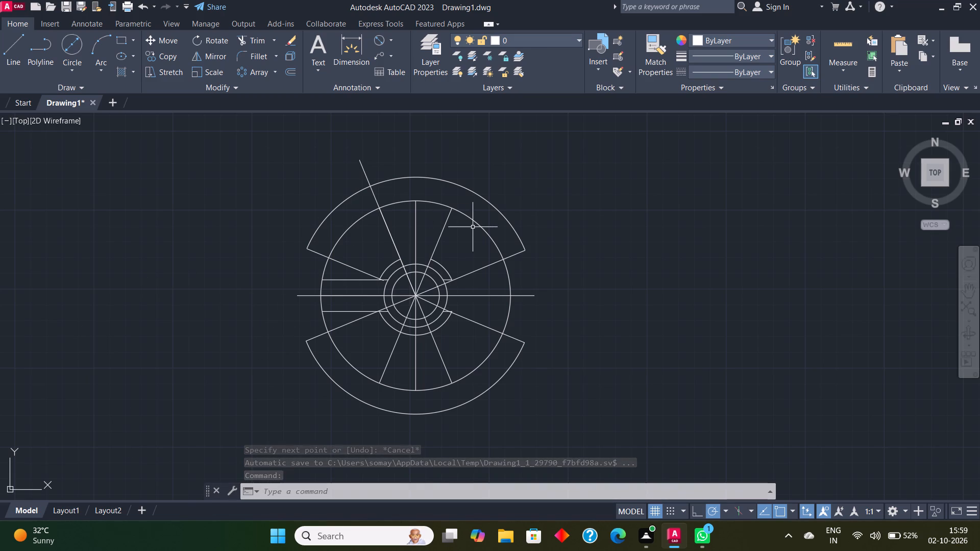
Draw a line about 95 long from the circles' centre at an angle of 67.5°, past the 150 diameter arc.
left_click(18, 44)
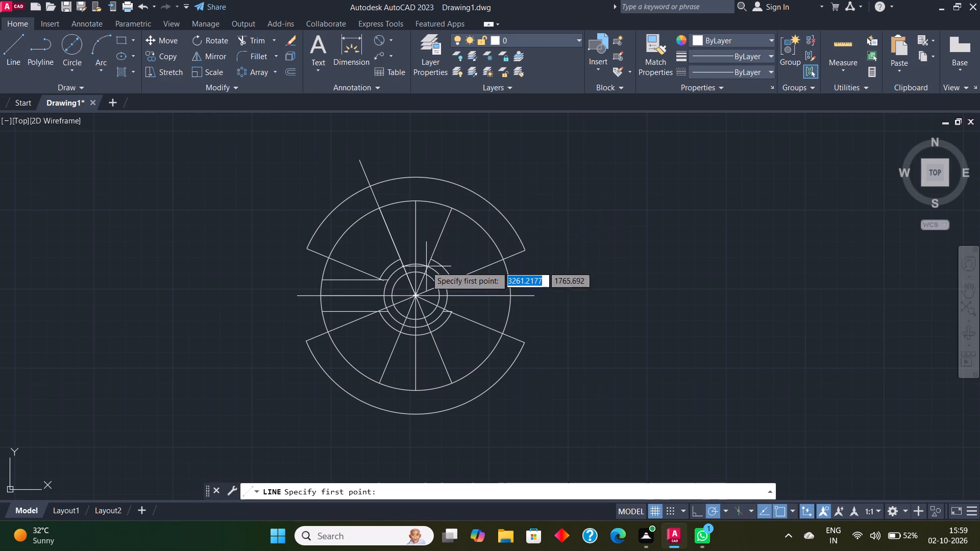
left_click(418, 296)
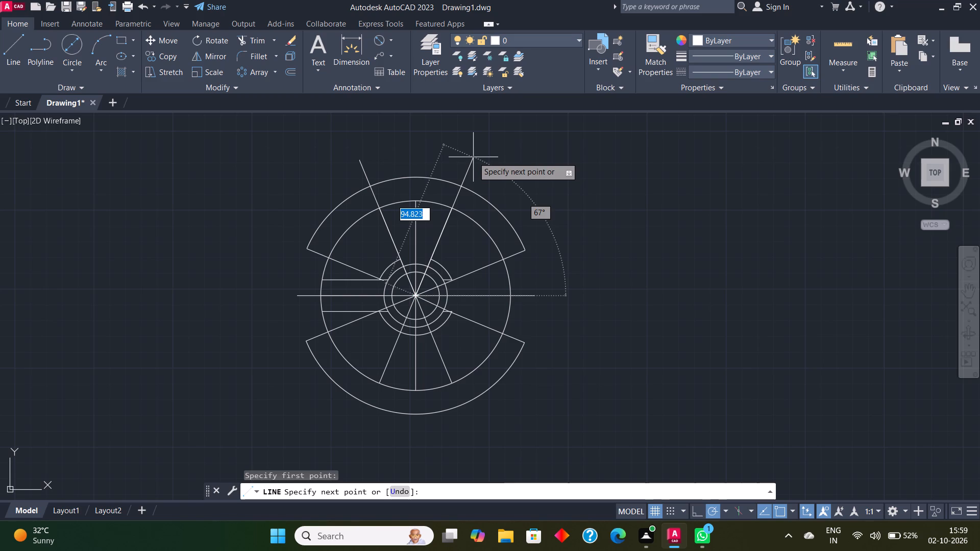
key("Tab")
type("67.5")
key("Return")
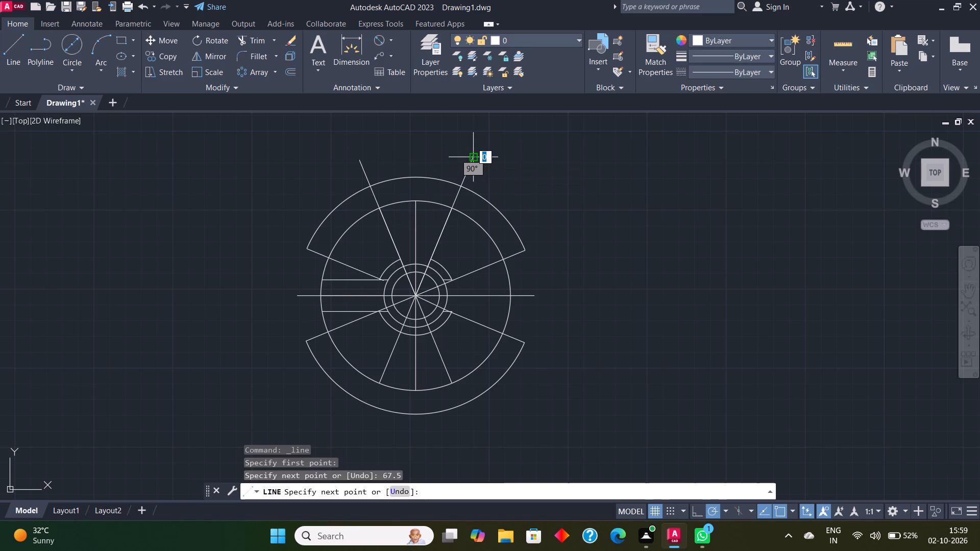
key("Escape")
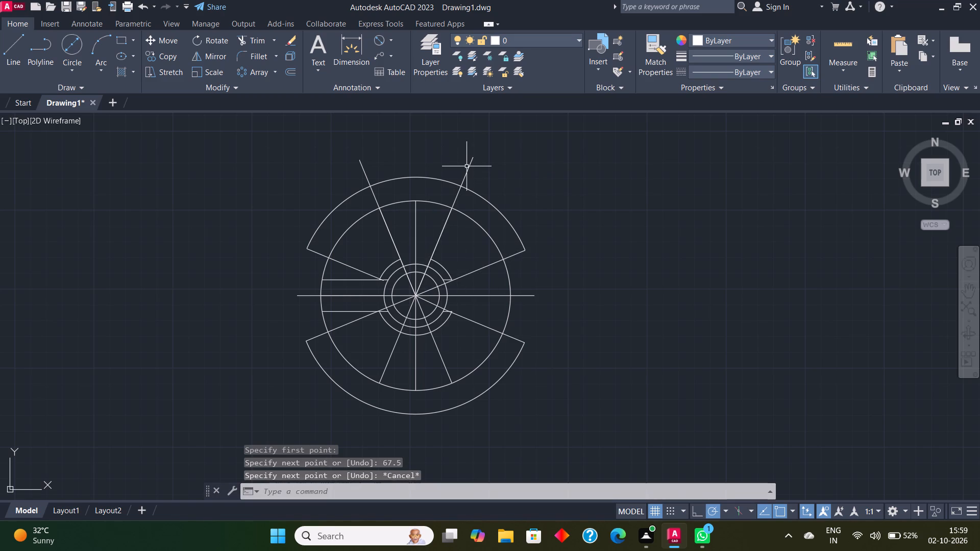
left_click(468, 169)
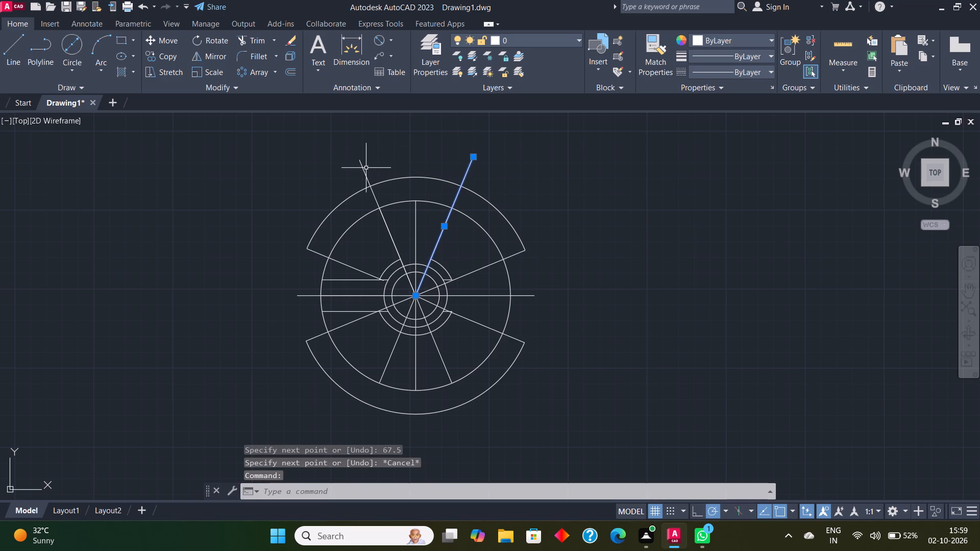
key("Escape")
Erase the two lower steep angled lines that run from the centre to the 120 diameter circle.
left_click(444, 358)
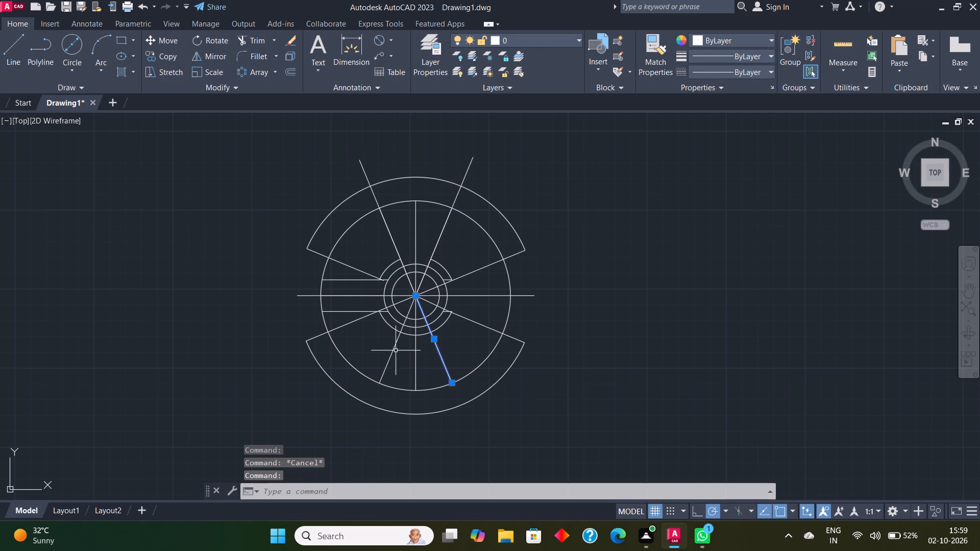
left_click(393, 348)
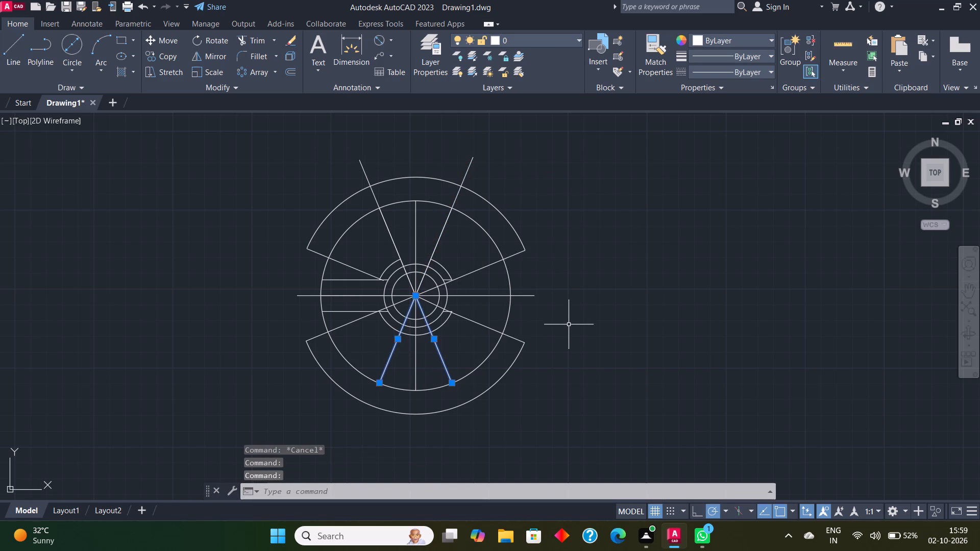
key("e")
key("Return")
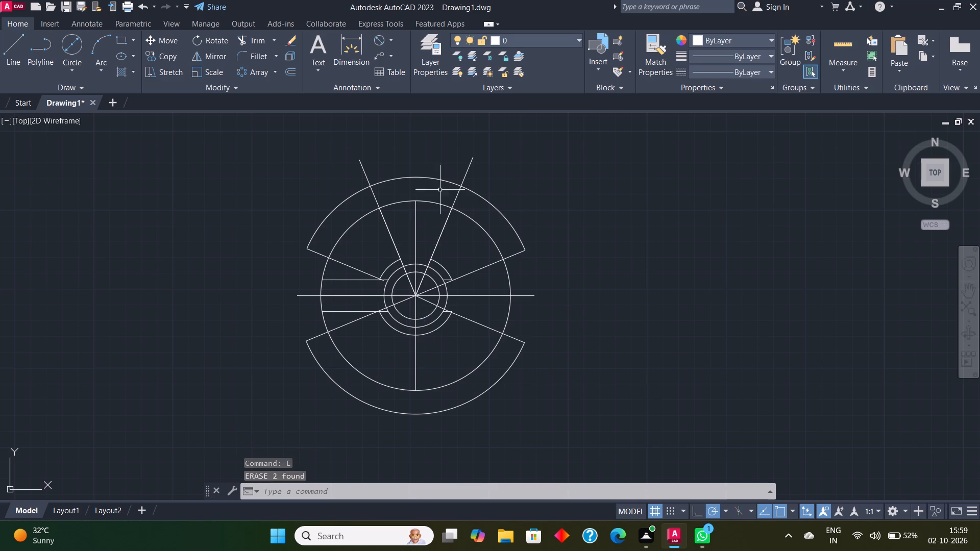
Polar array the 112.5° and 67.5° lines around the circles' centre with 2 items.
left_click(469, 168)
left_click(365, 169)
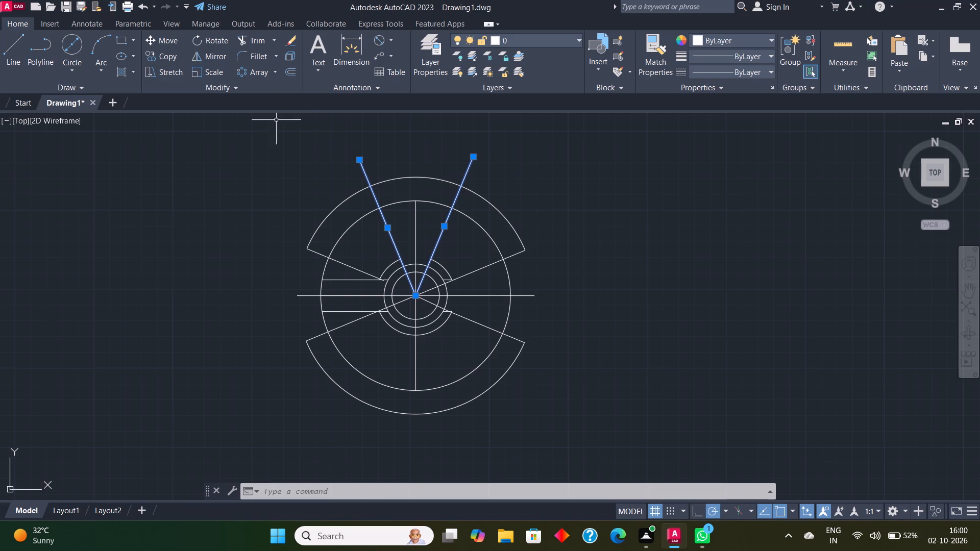
left_click(273, 73)
left_click(276, 145)
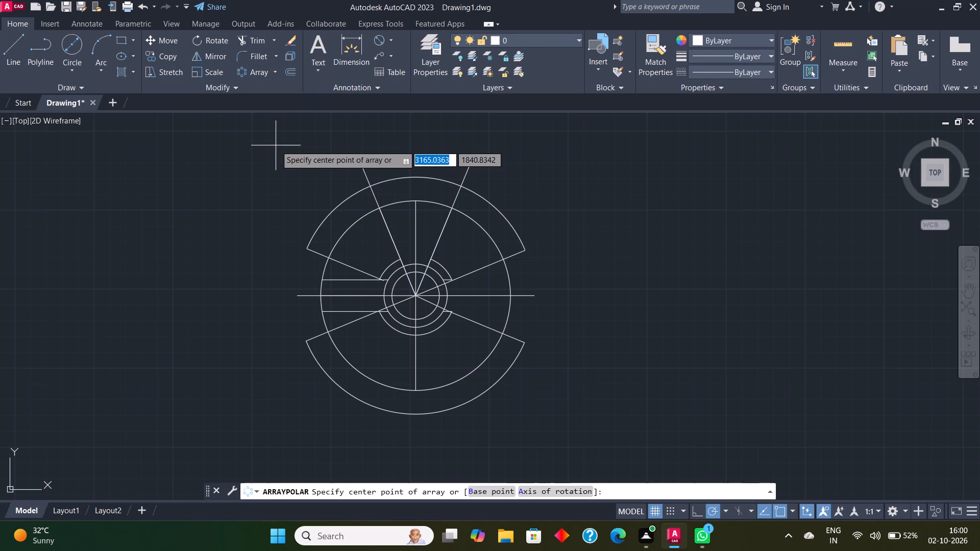
left_click(416, 298)
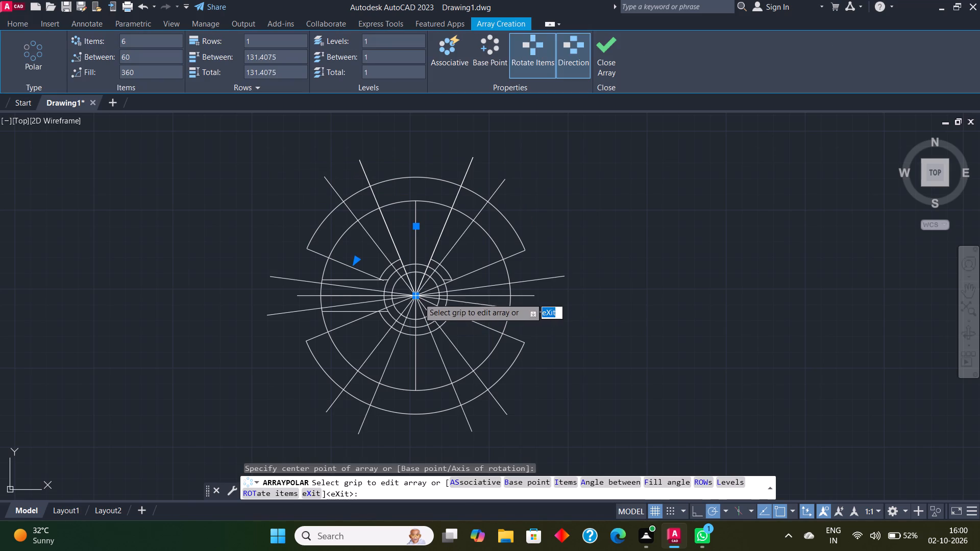
left_click_drag(143, 43, 123, 38)
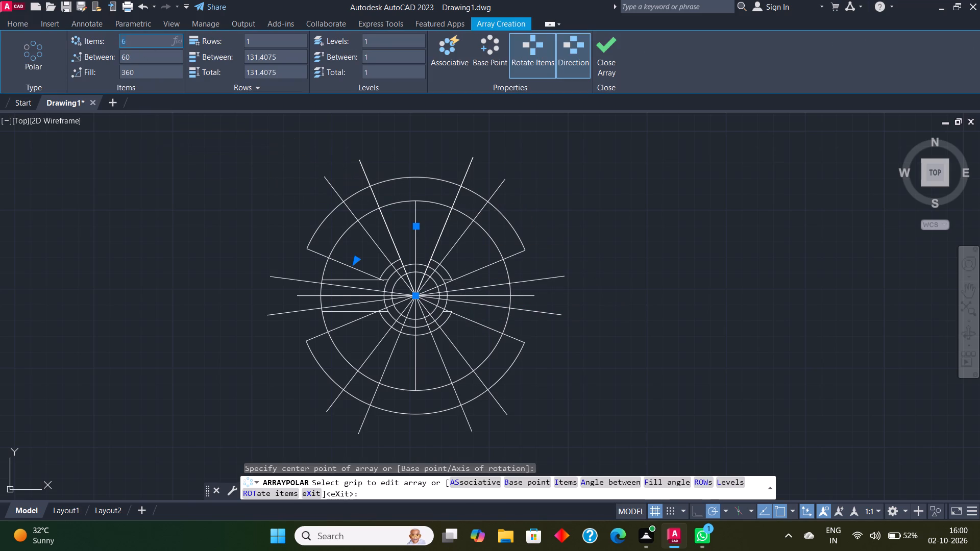
left_click_drag(123, 38, 122, 38)
key("2")
key("Return")
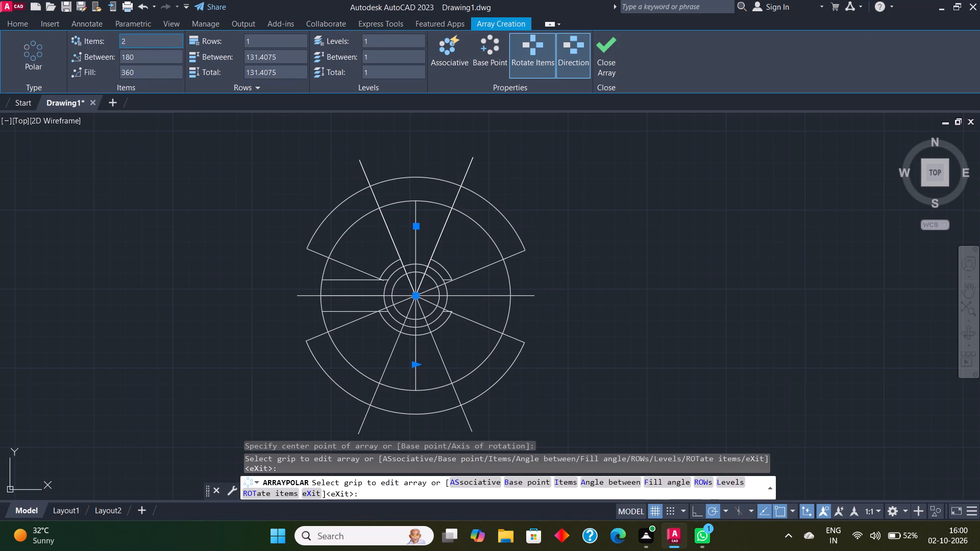
left_click(604, 52)
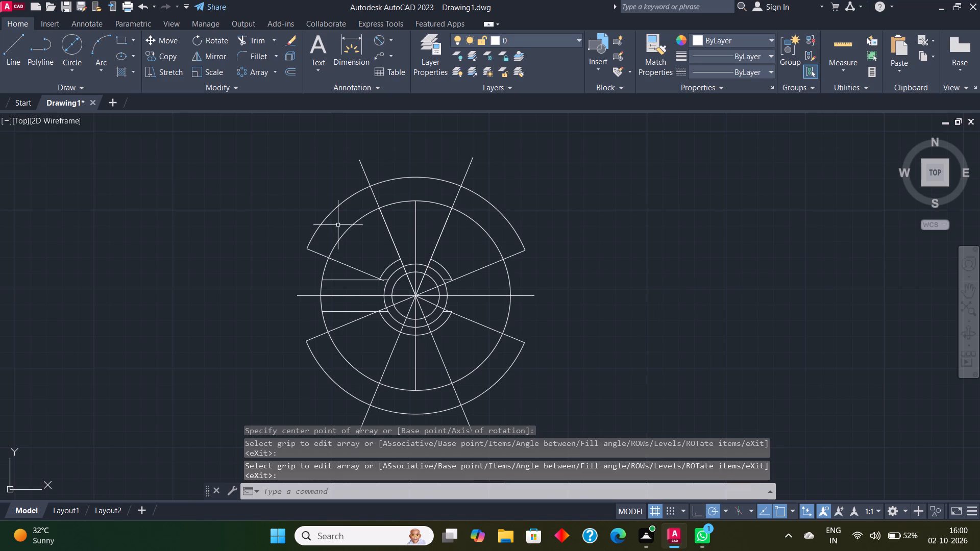
Trim the ends of the two upper steep lines that extend beyond the 150 diameter arc.
left_click(248, 36)
left_click_drag(314, 168, 328, 168)
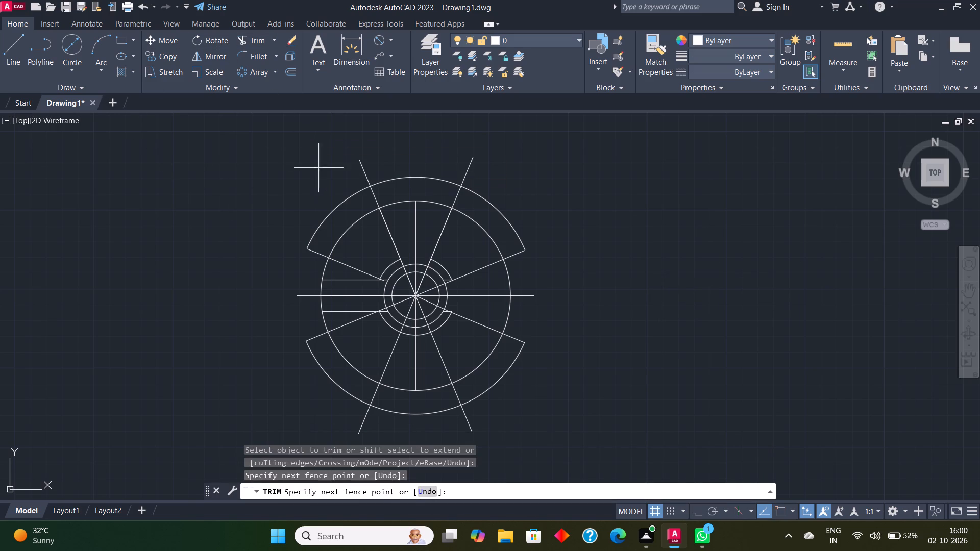
left_click_drag(328, 168, 493, 173)
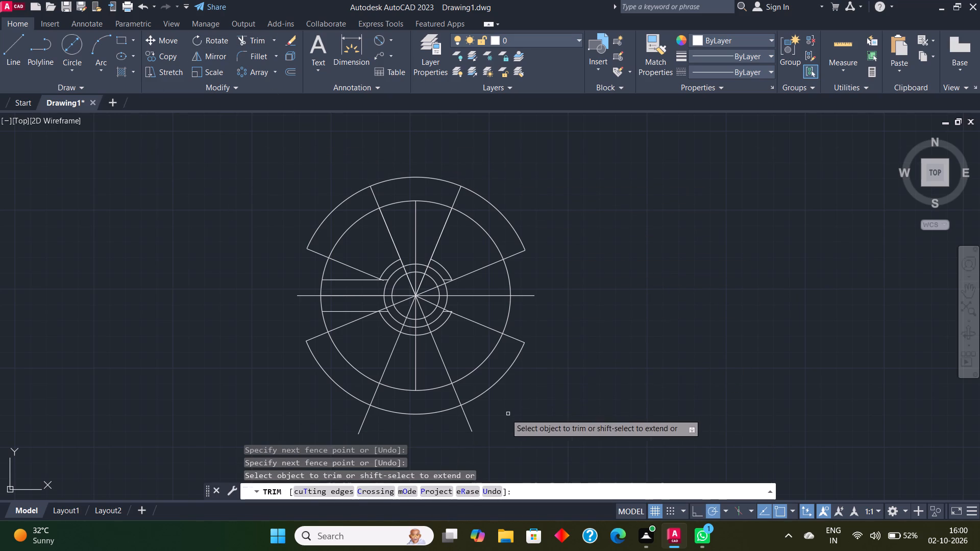
Trim the ends of the two lower steep lines that extend beyond the 150 diameter arc.
left_click_drag(497, 412, 339, 427)
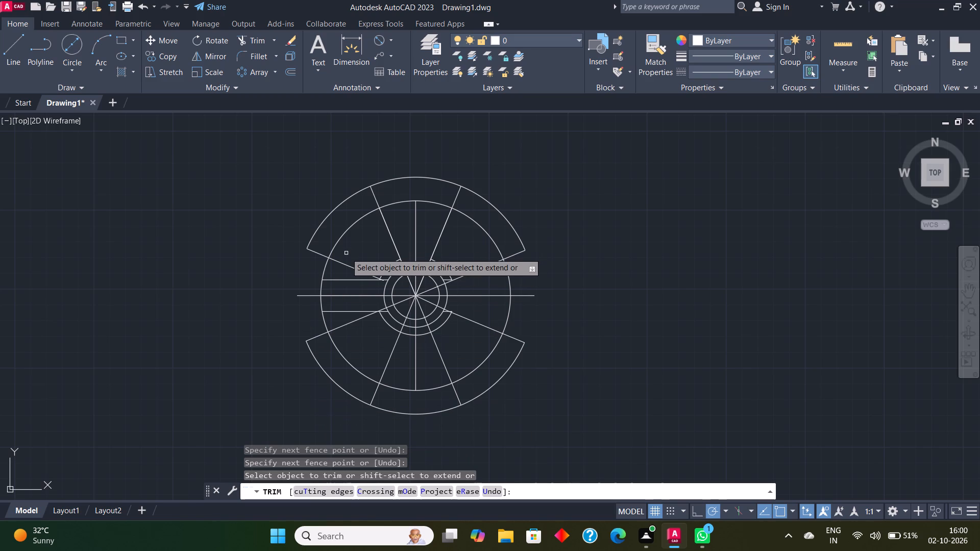
Trim away the two left-hand shallow angled lines between the 120 diameter circle and the centre.
left_click_drag(346, 253, 341, 267)
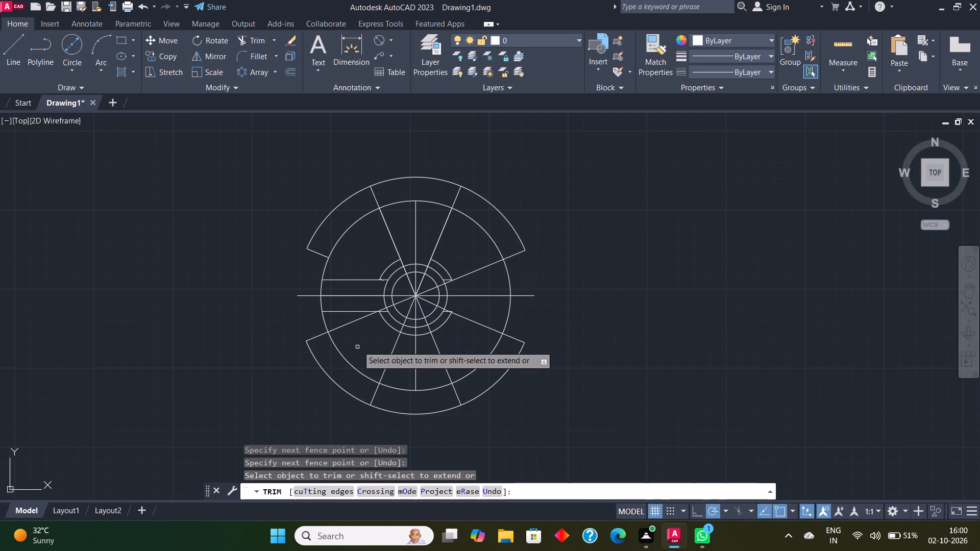
left_click_drag(359, 340, 344, 325)
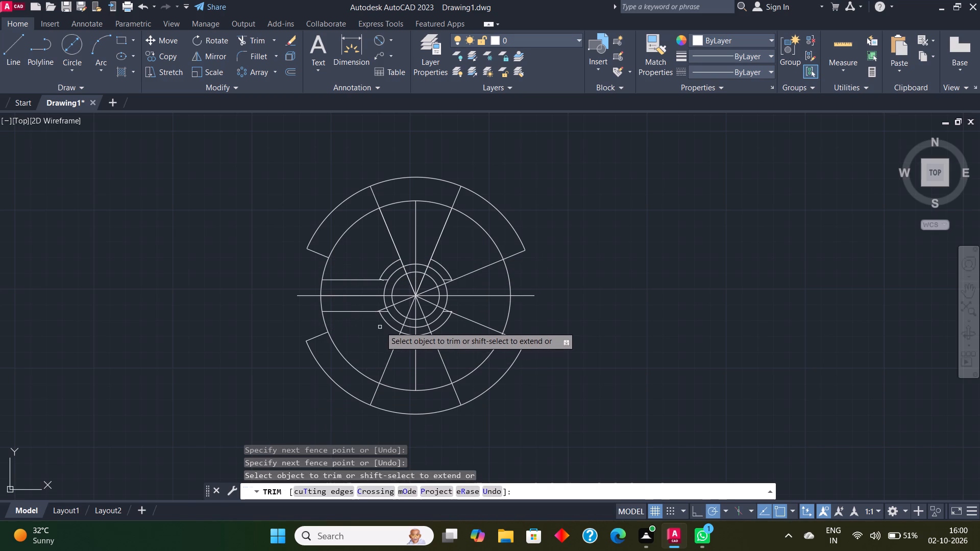
scroll(380, 327, "up", 4)
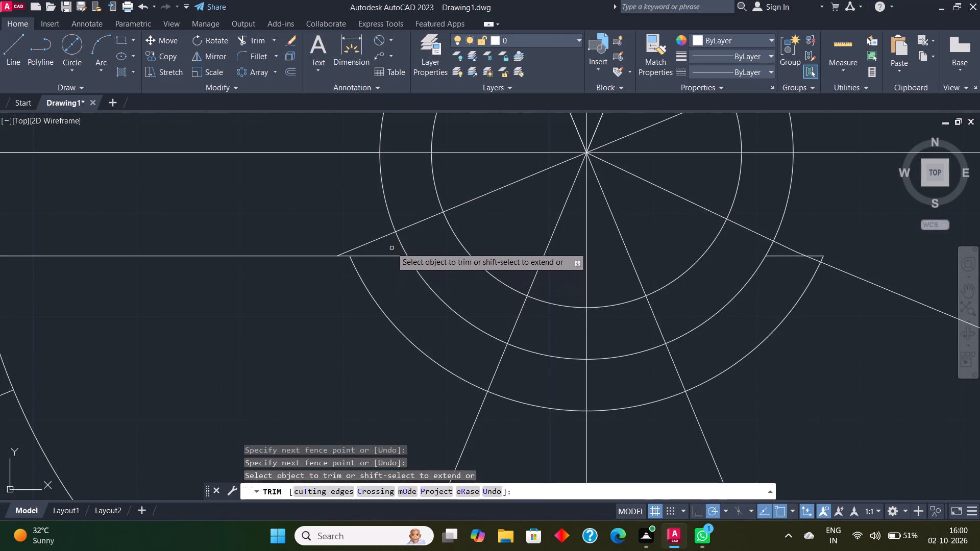
left_click_drag(391, 247, 367, 232)
left_click_drag(428, 240, 426, 234)
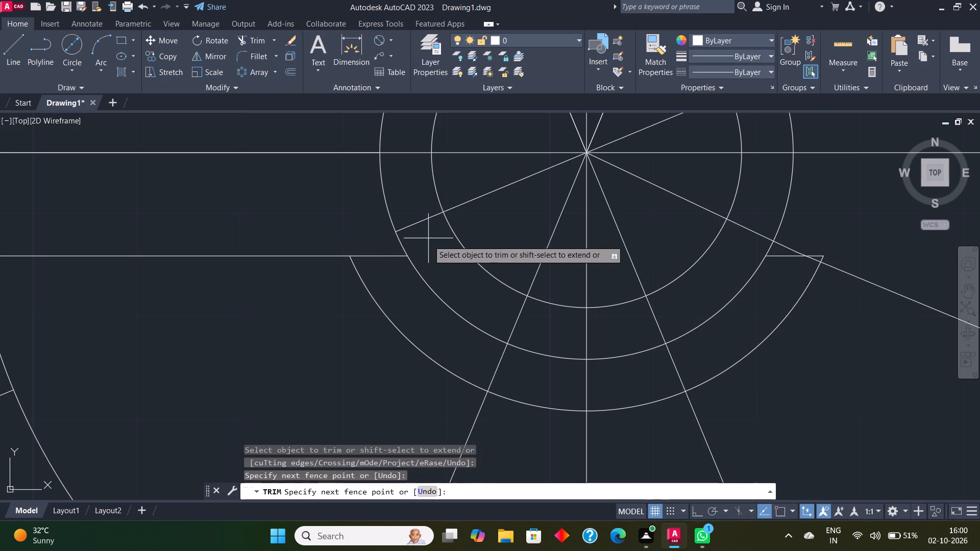
left_click_drag(426, 234, 416, 214)
left_click_drag(511, 204, 496, 180)
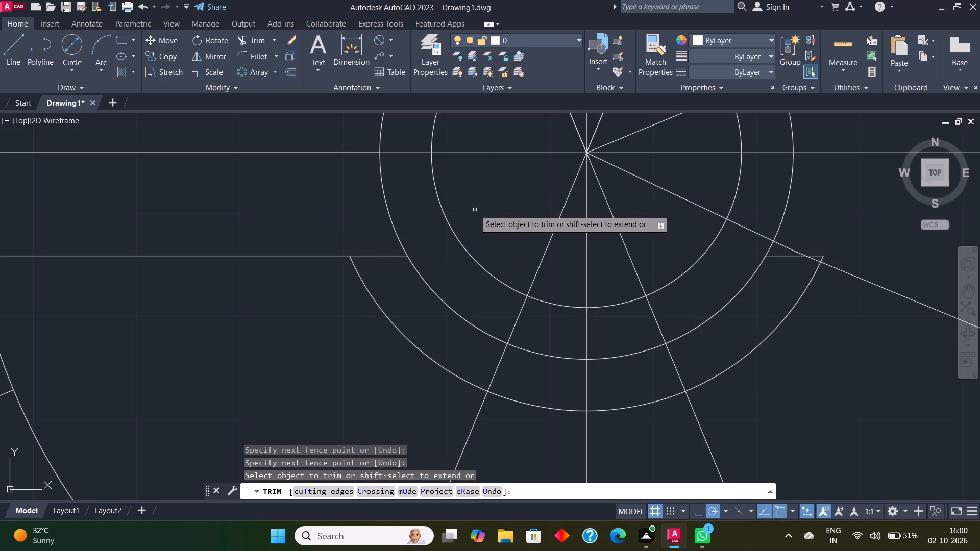
scroll(475, 213, "down", 4)
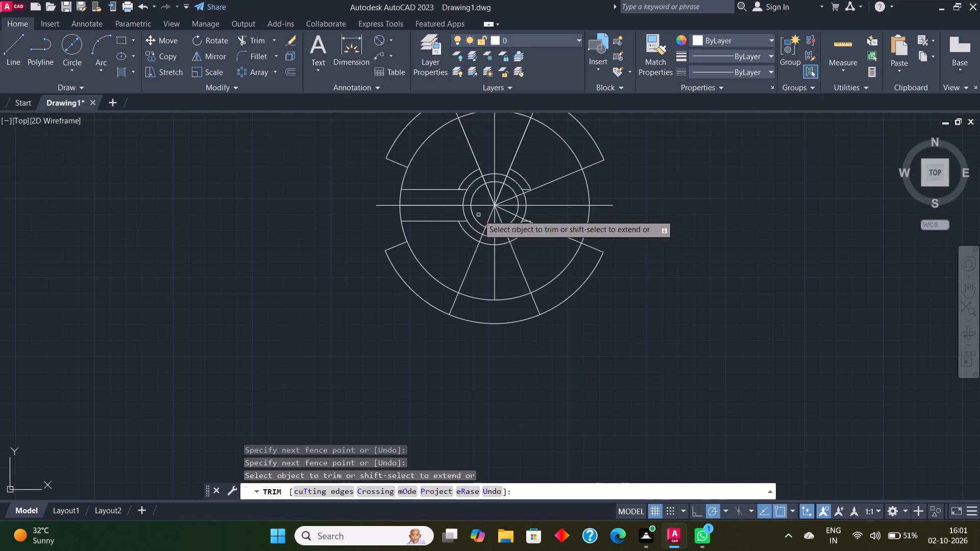
scroll(480, 218, "down", 1)
scroll(480, 218, "up", 1)
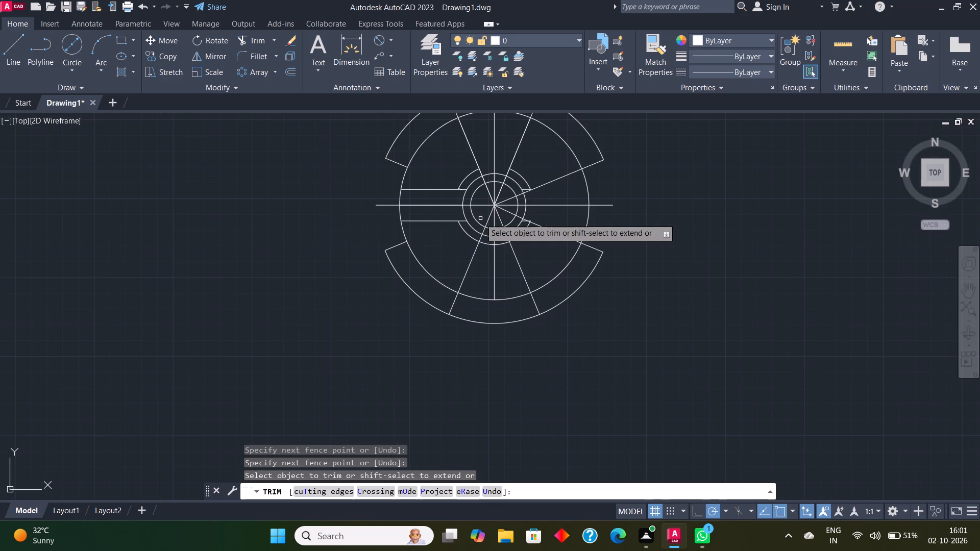
scroll(480, 218, "up", 1)
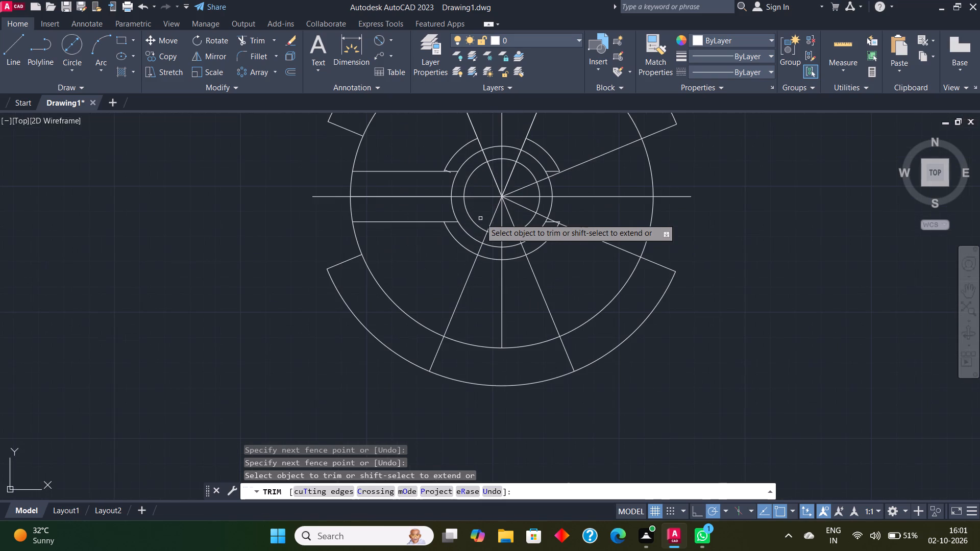
scroll(480, 218, "down", 3)
scroll(480, 218, "up", 1)
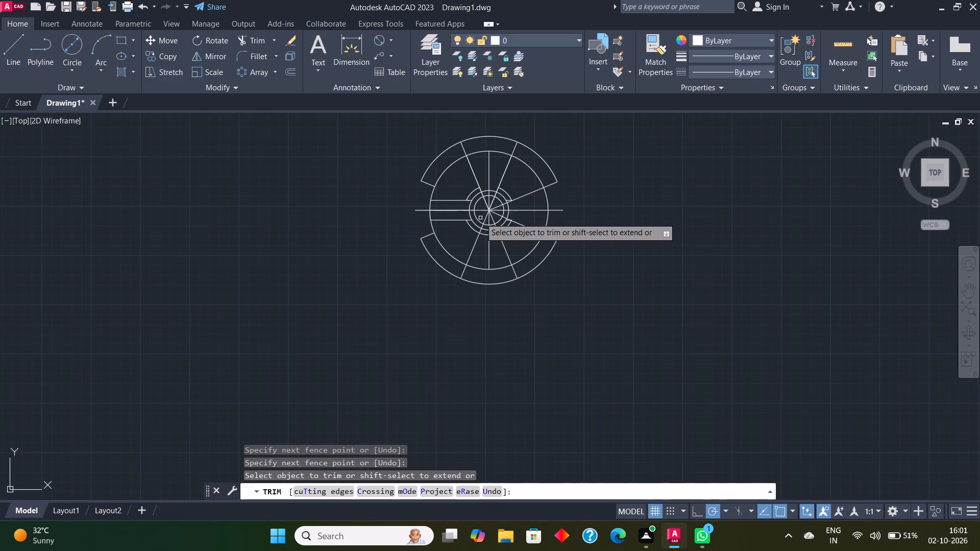
scroll(480, 218, "up", 1)
scroll(480, 218, "down", 2)
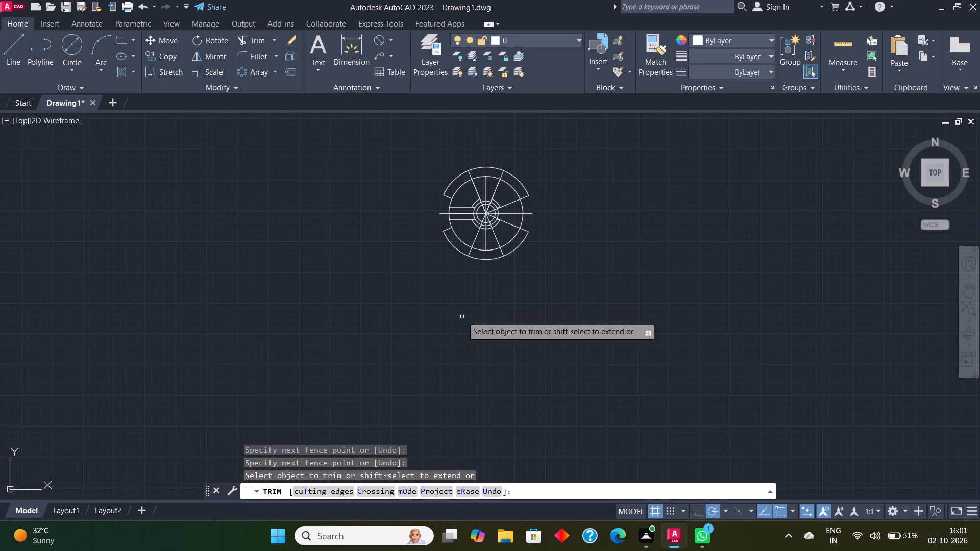
key("Escape")
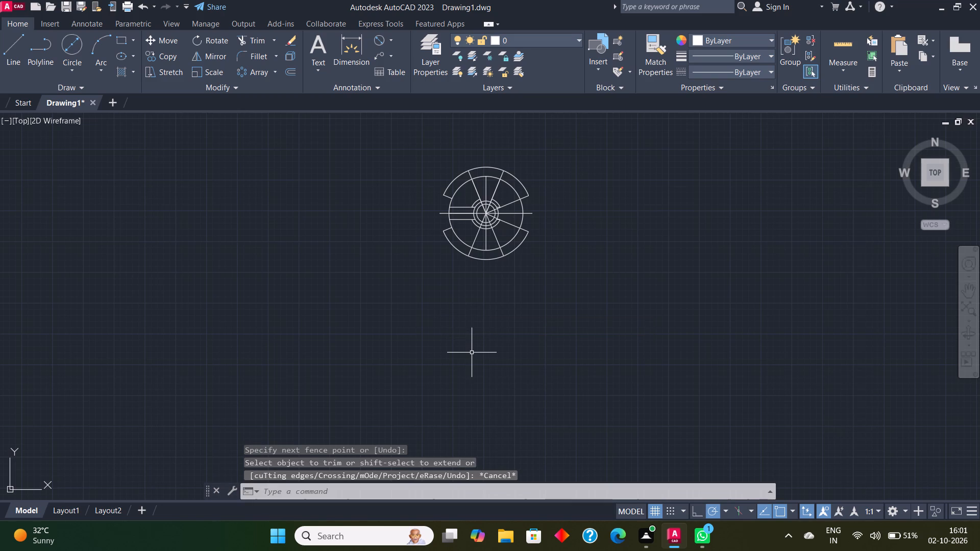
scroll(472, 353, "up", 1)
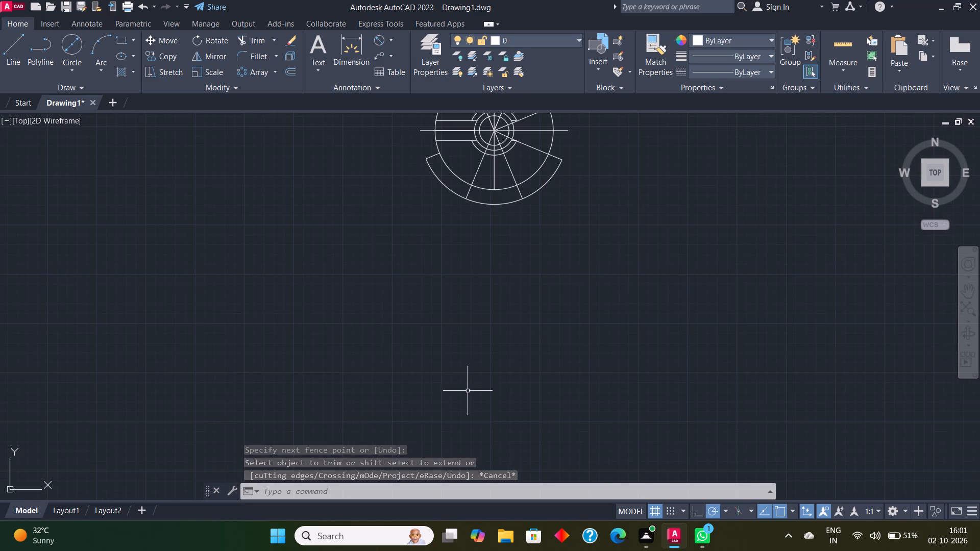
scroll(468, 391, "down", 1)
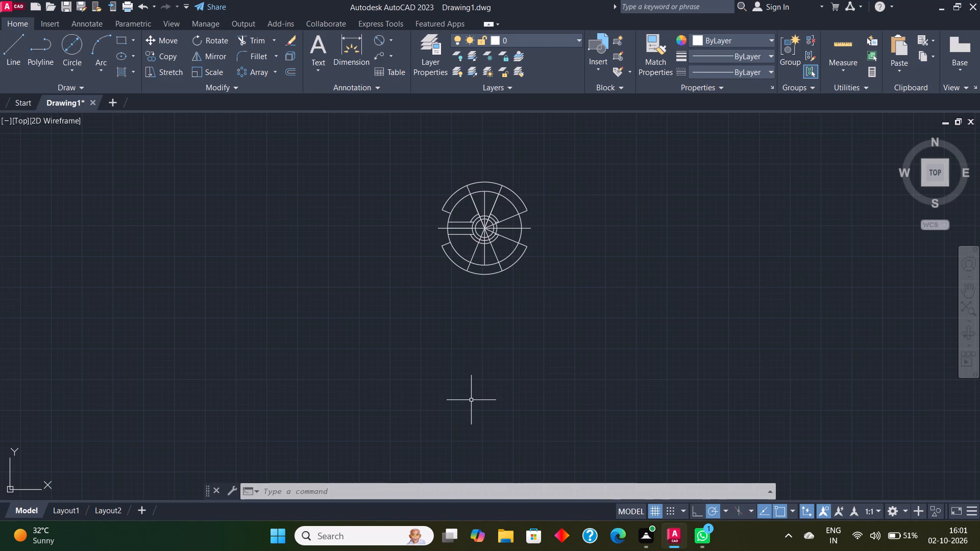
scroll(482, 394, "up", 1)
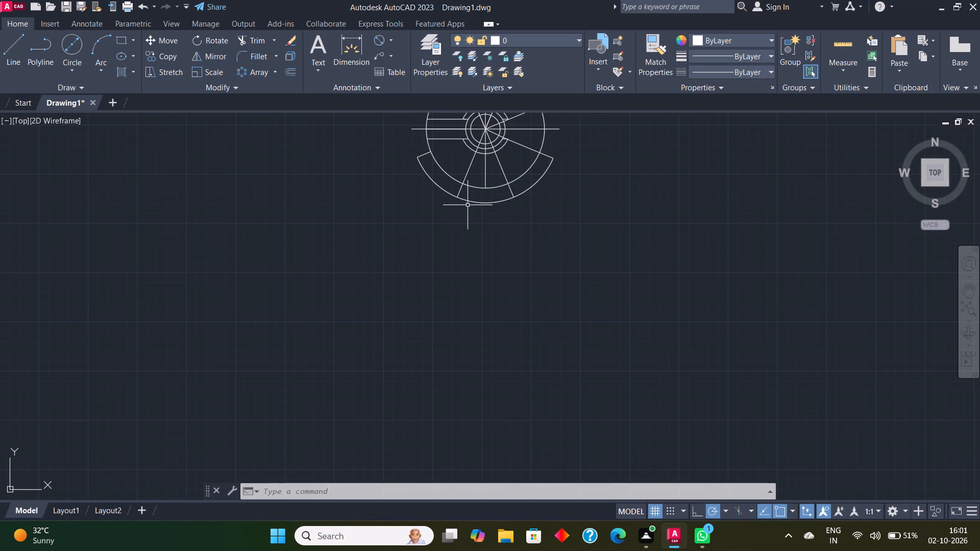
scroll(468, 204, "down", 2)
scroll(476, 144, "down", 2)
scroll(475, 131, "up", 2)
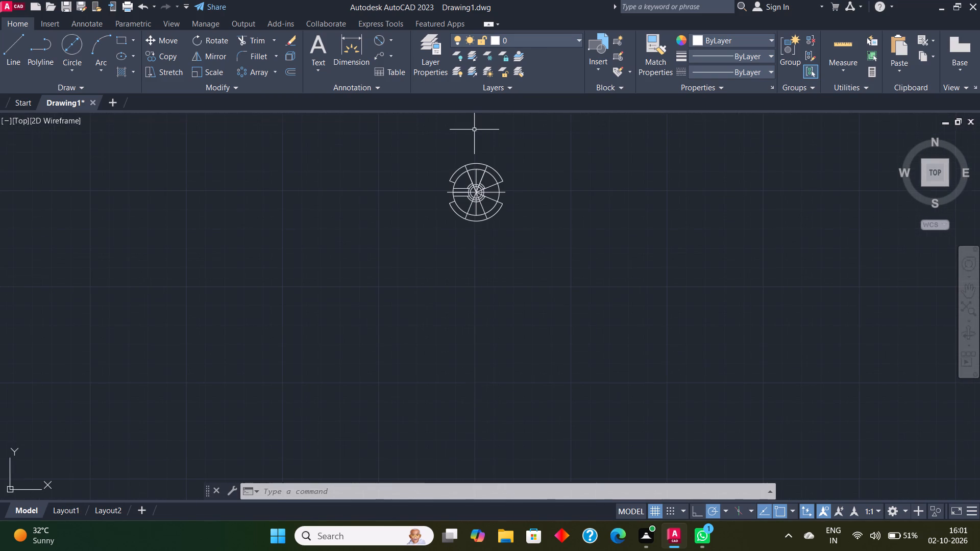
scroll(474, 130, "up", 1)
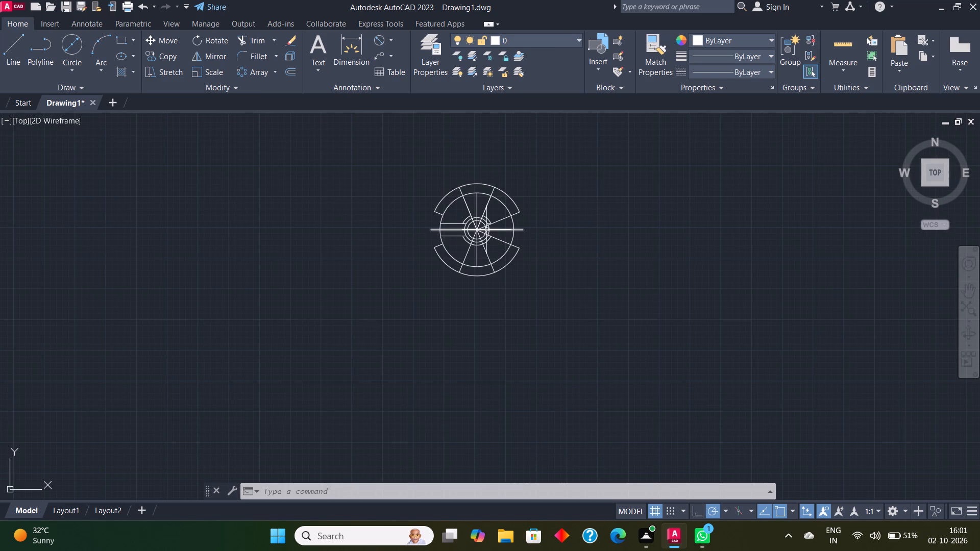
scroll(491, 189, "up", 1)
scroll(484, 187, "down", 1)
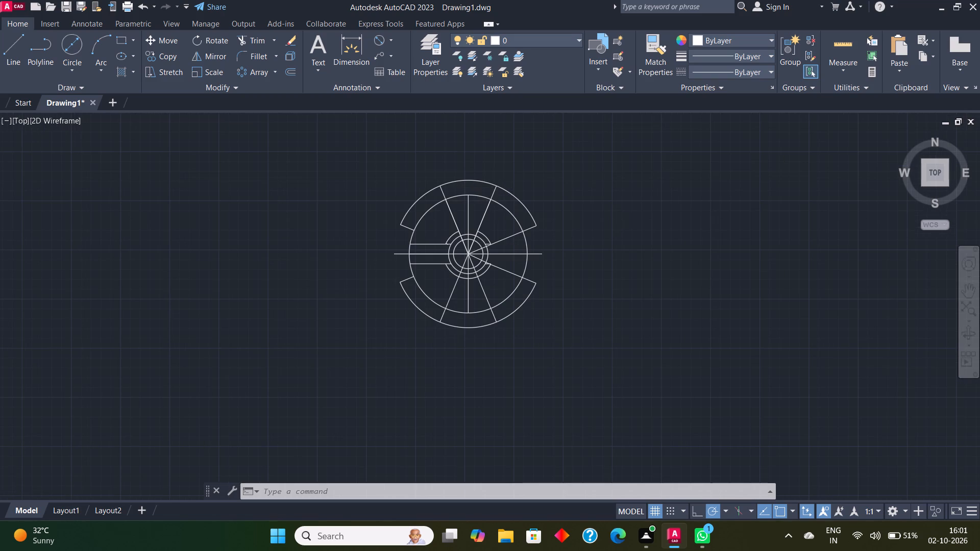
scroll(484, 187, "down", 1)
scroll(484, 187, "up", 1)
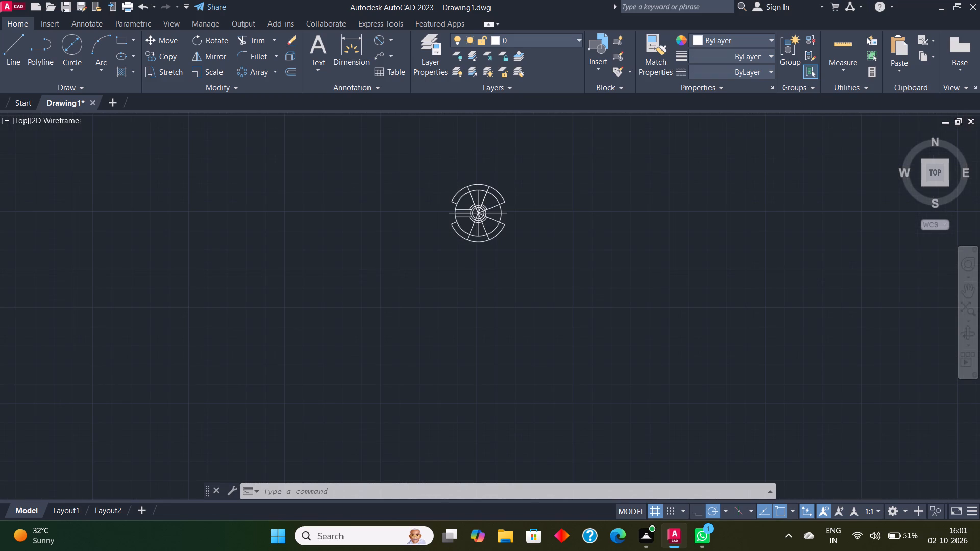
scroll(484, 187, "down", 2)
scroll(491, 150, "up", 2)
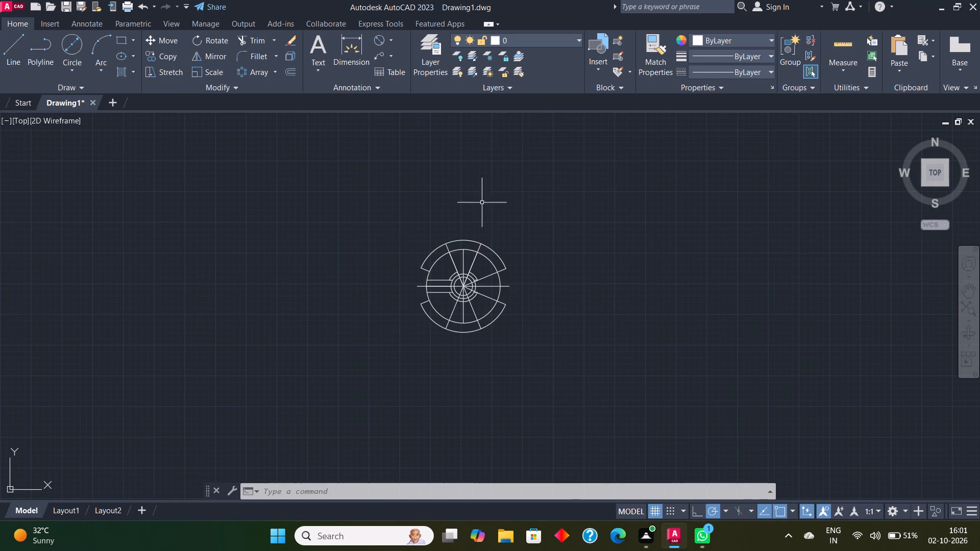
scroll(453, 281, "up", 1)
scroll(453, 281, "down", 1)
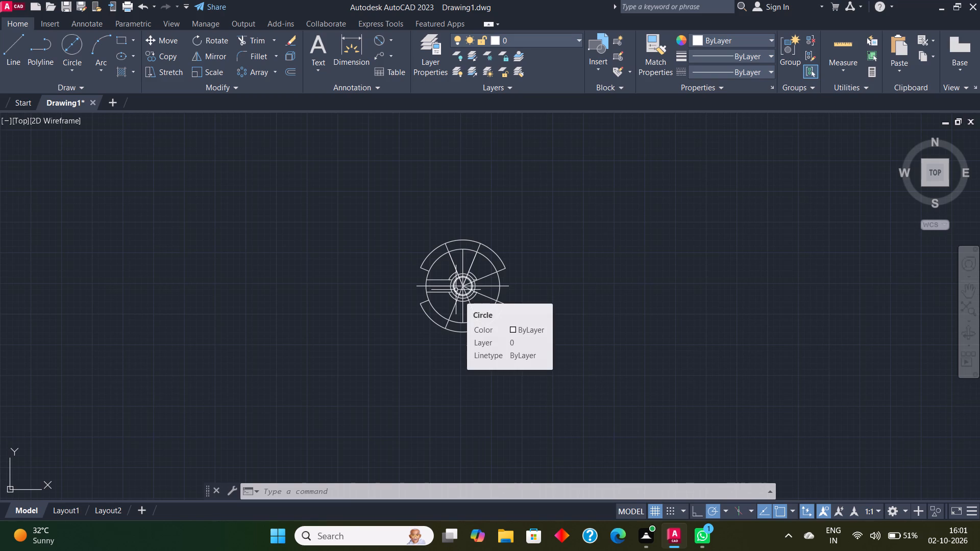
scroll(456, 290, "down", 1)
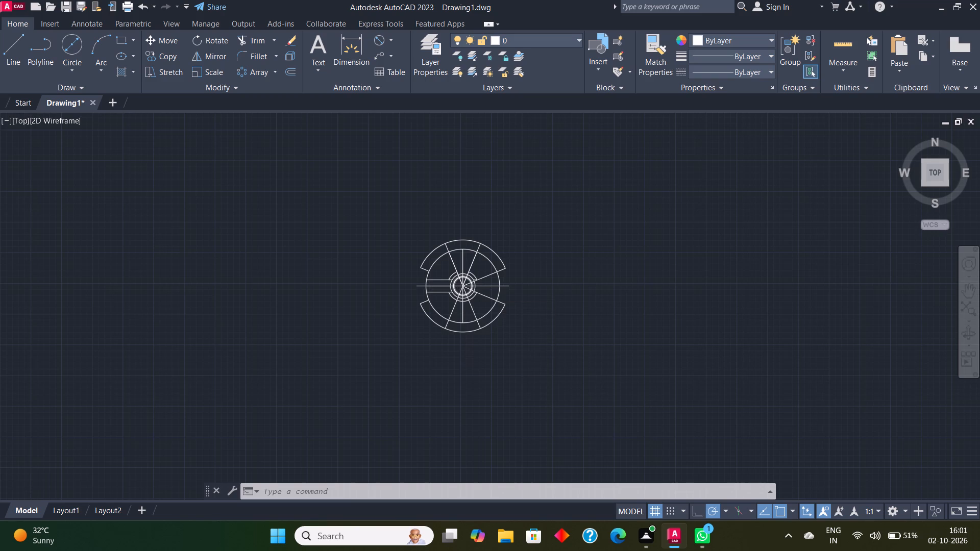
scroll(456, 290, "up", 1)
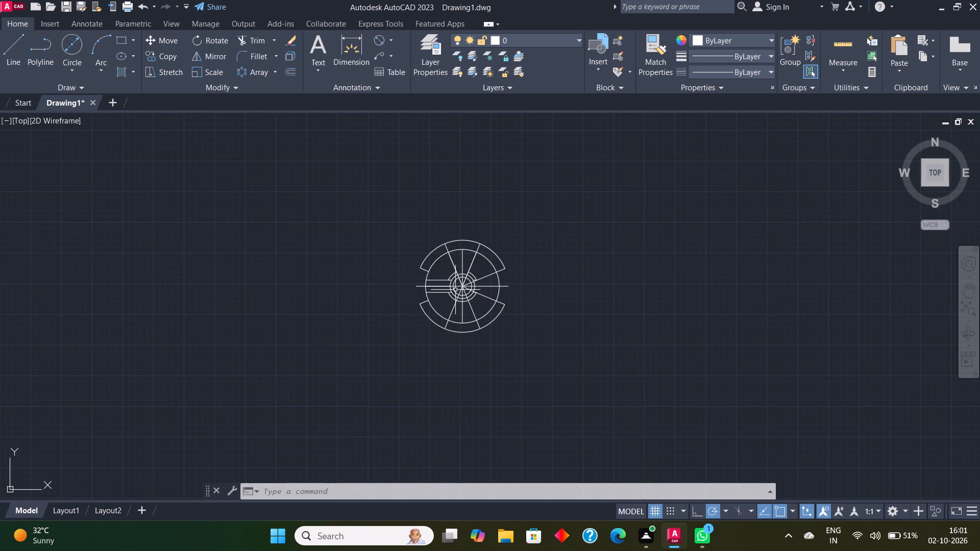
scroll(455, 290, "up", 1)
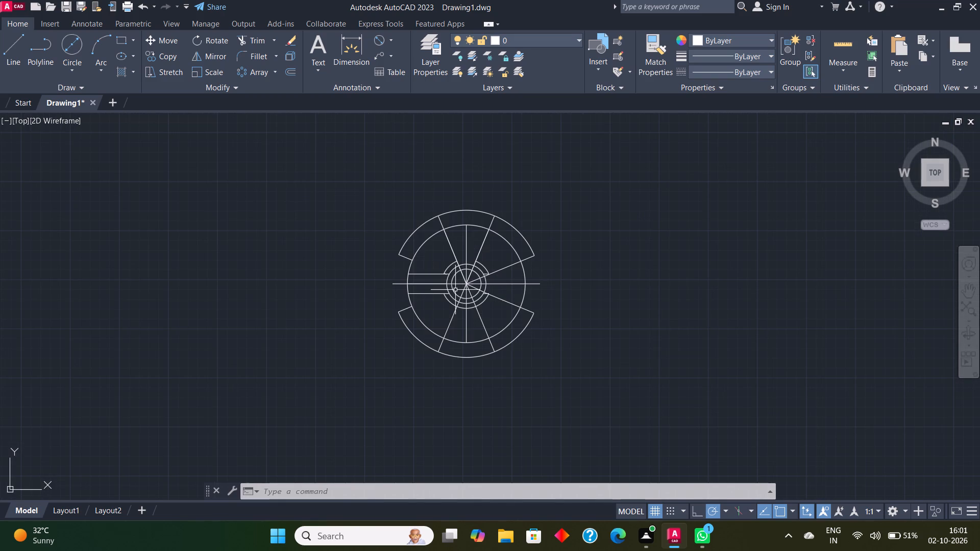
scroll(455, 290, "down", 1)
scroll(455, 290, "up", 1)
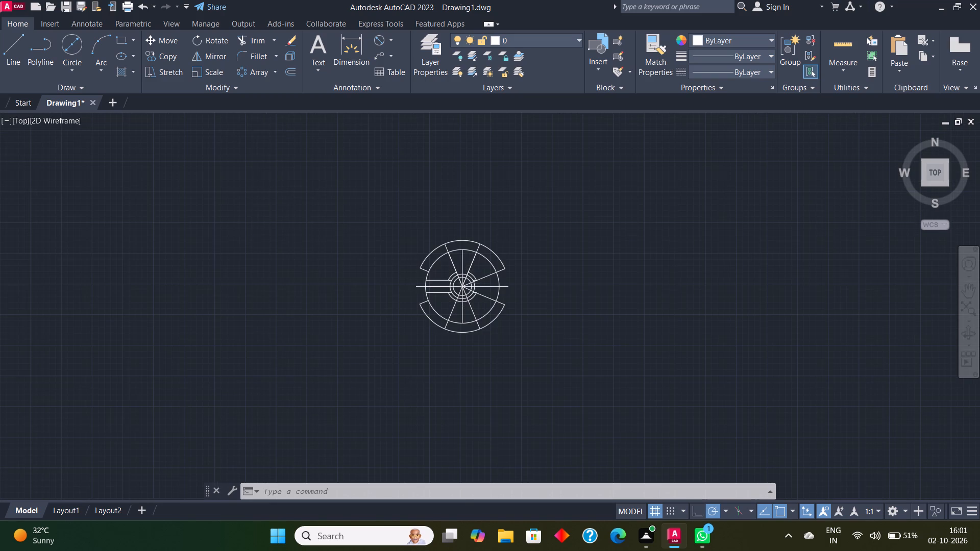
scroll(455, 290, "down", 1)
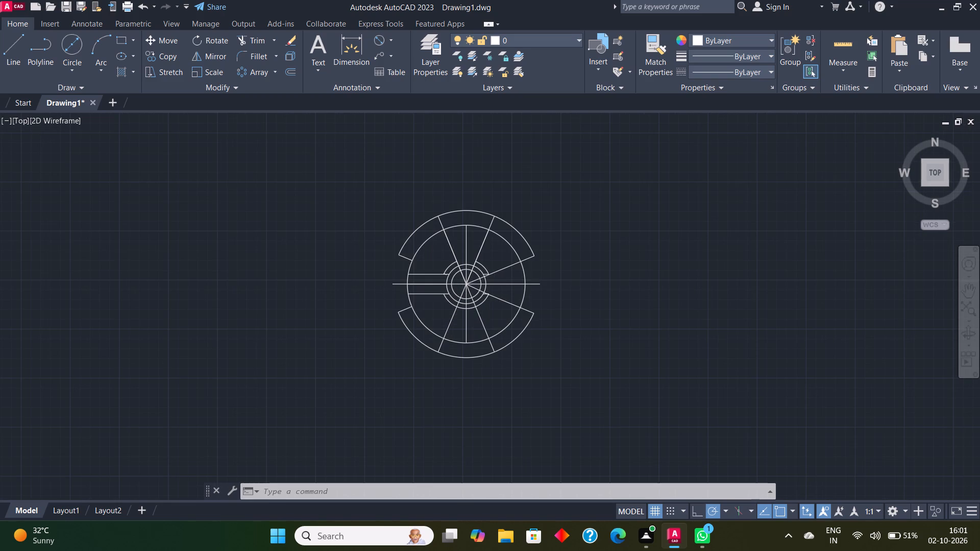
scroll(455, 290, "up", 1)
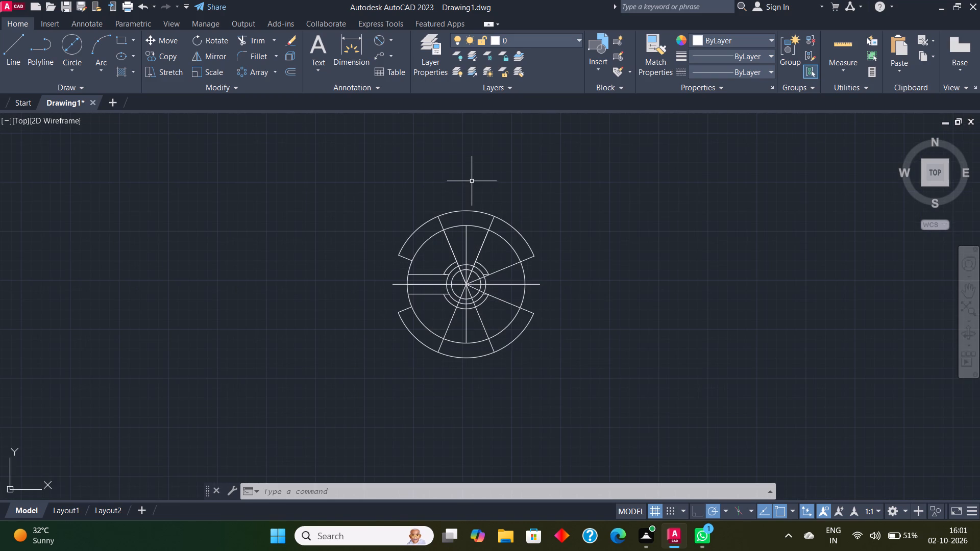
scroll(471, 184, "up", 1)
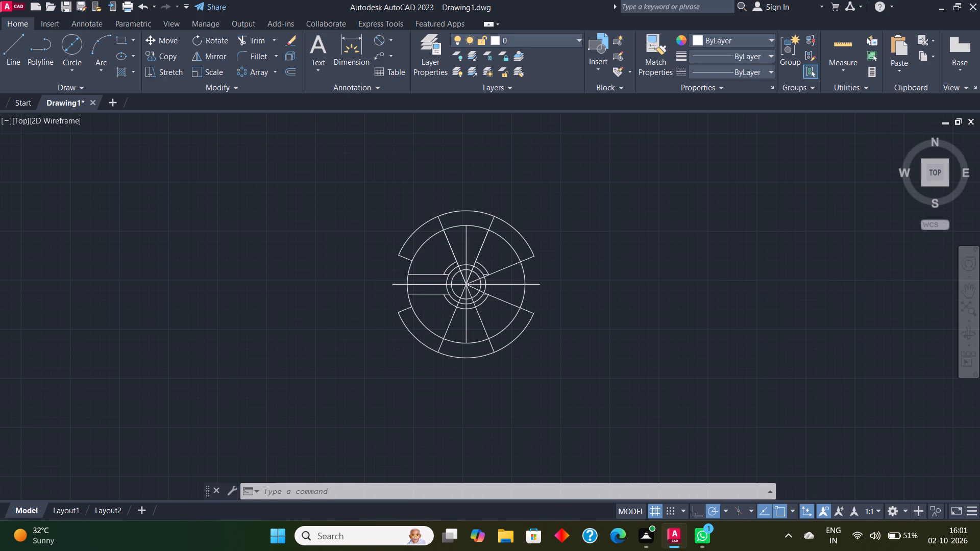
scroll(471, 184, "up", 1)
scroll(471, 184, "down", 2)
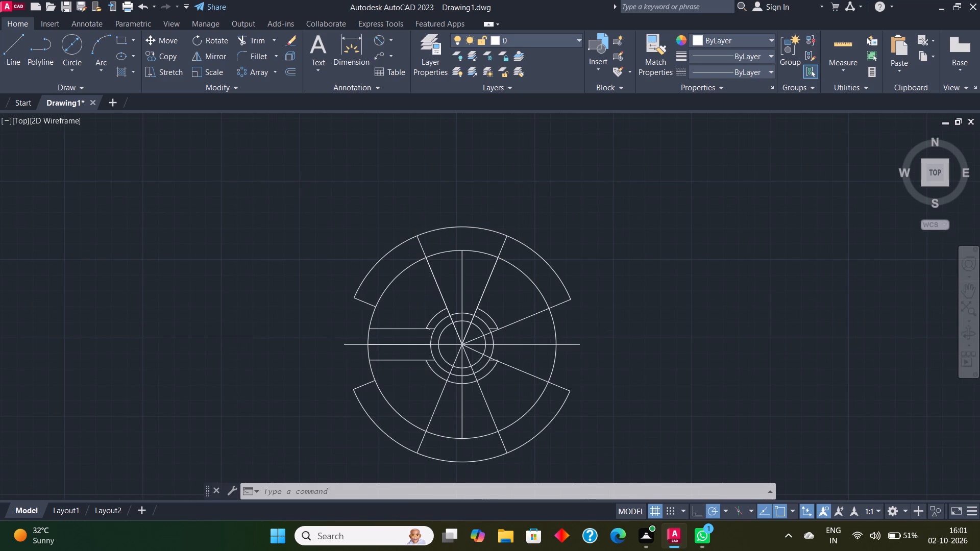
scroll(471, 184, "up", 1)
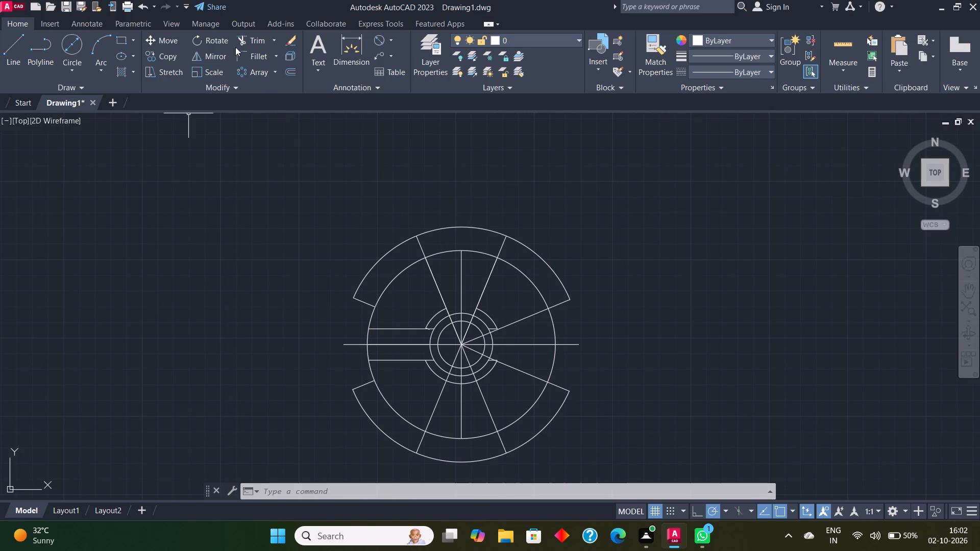
Trim the top and bottom portions of the 150 diameter arcs lying between the steep angled lines.
left_click(253, 37)
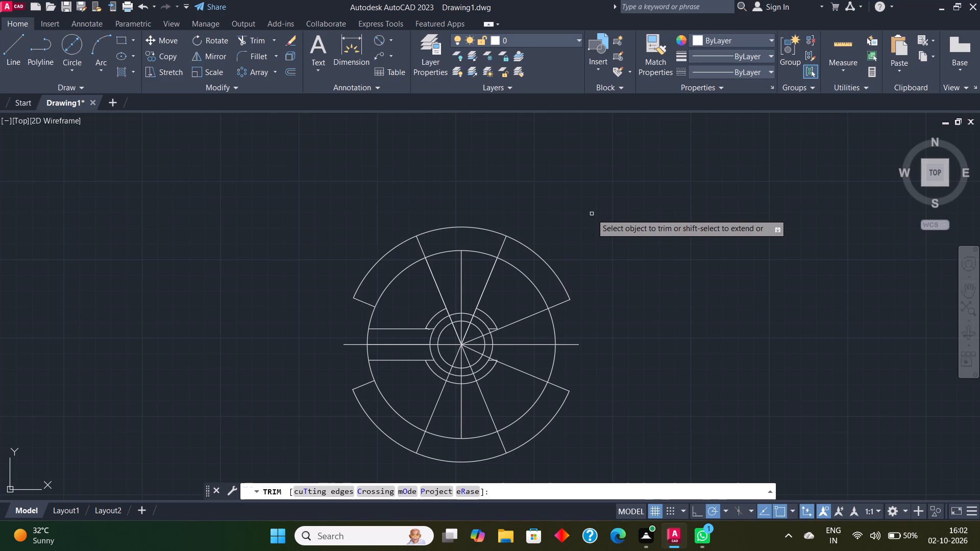
left_click(456, 228)
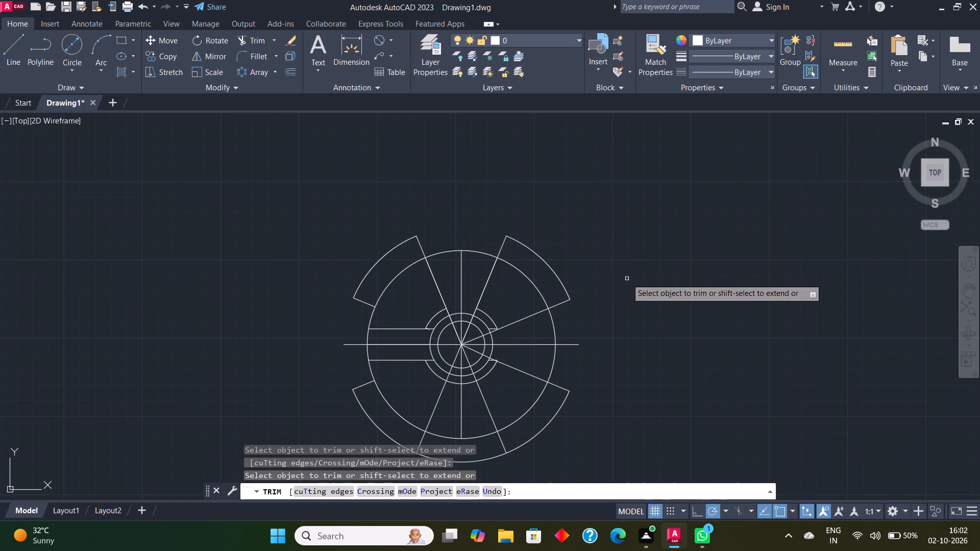
scroll(627, 280, "up", 1)
scroll(627, 280, "down", 3)
scroll(564, 399, "up", 1)
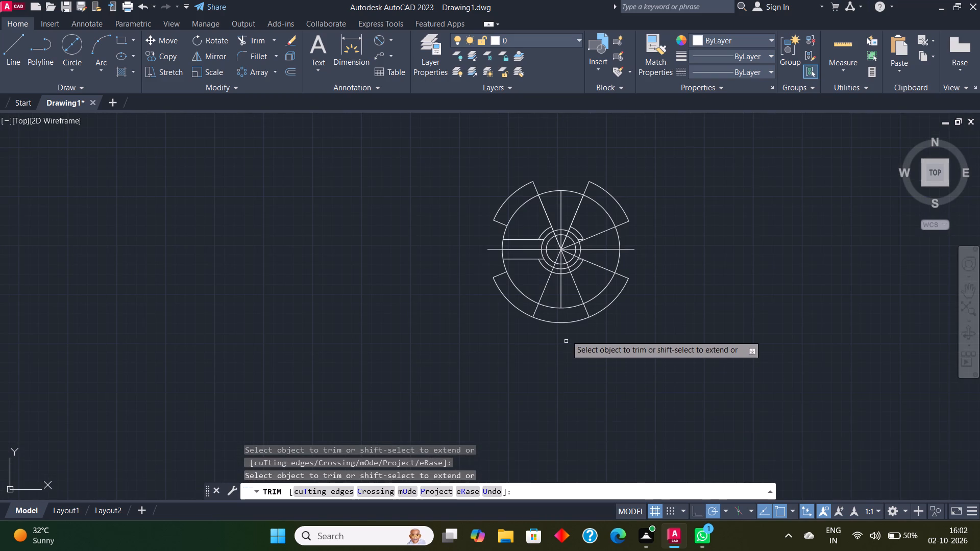
left_click(566, 322)
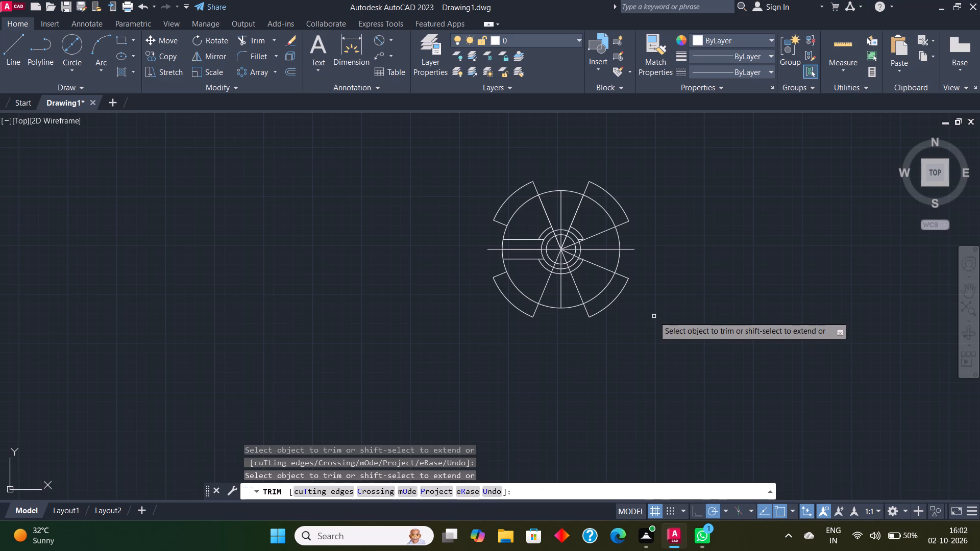
Trim away the two short horizontal lines above and below the left centre line, between the 120 diameter circle and the inner arcs.
left_click(519, 239)
left_click(524, 261)
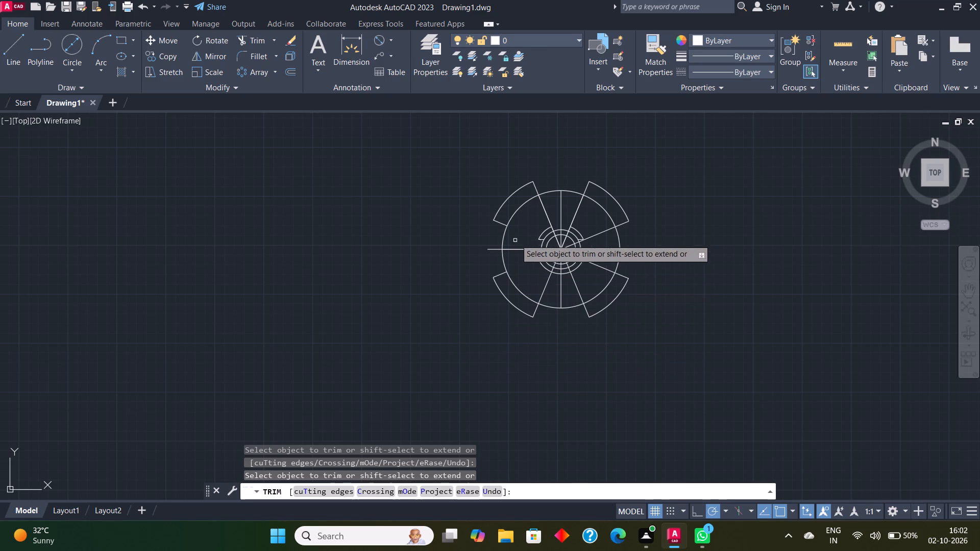
Trim the four portions of the 120 diameter circle lying beneath the outer 150 diameter arcs, and finish trimming.
left_click(523, 206)
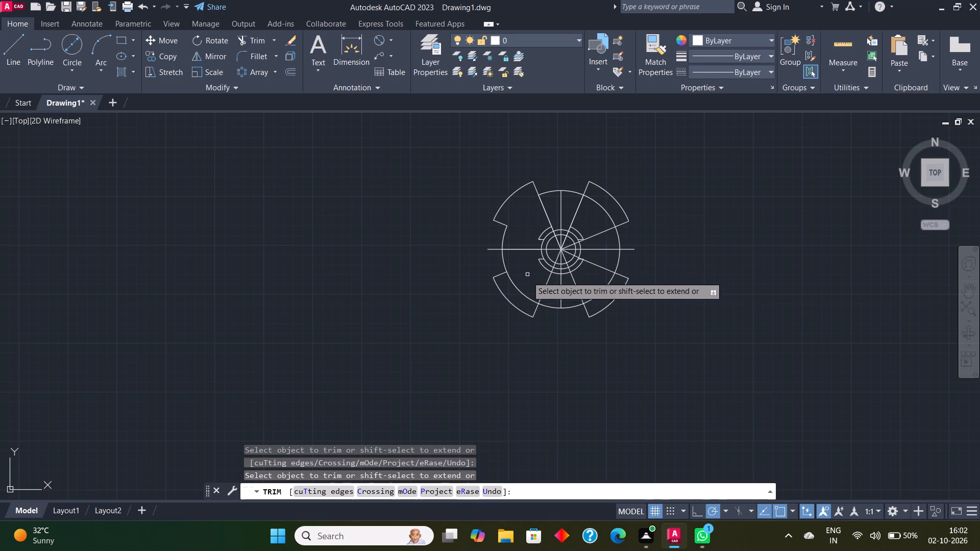
left_click(519, 288)
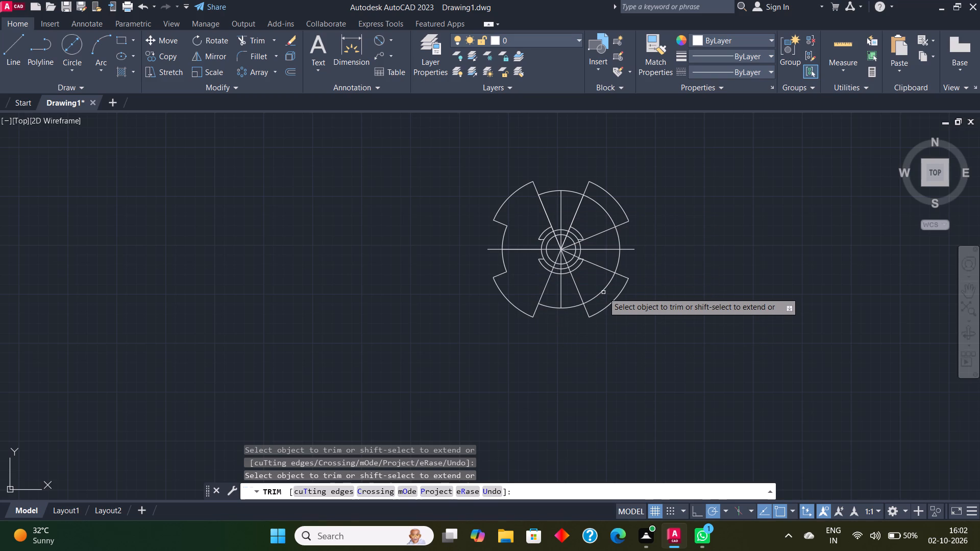
left_click(603, 292)
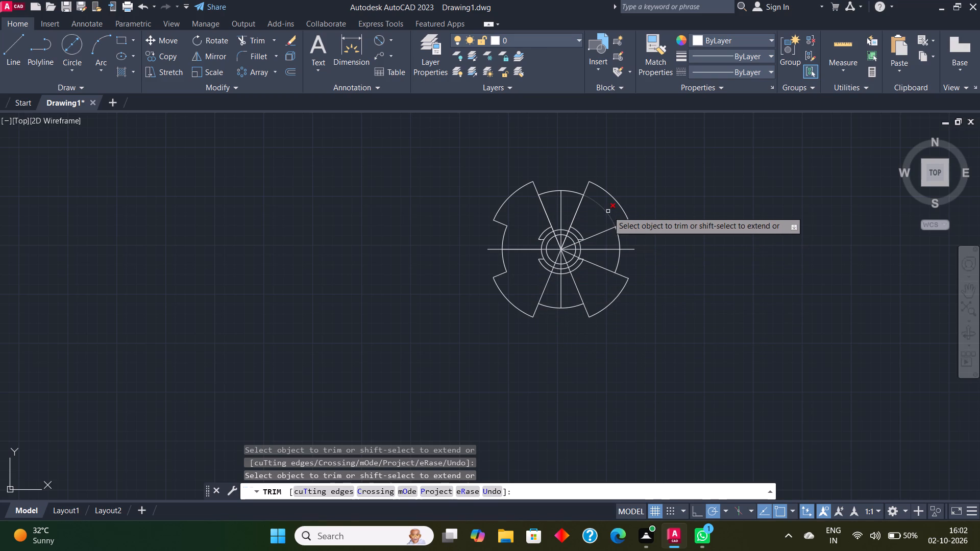
left_click(607, 211)
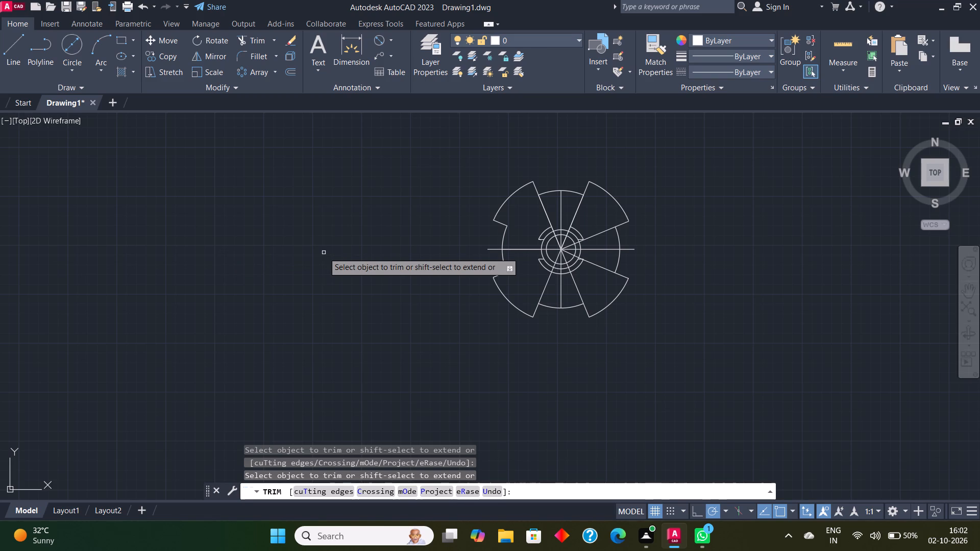
key("Escape")
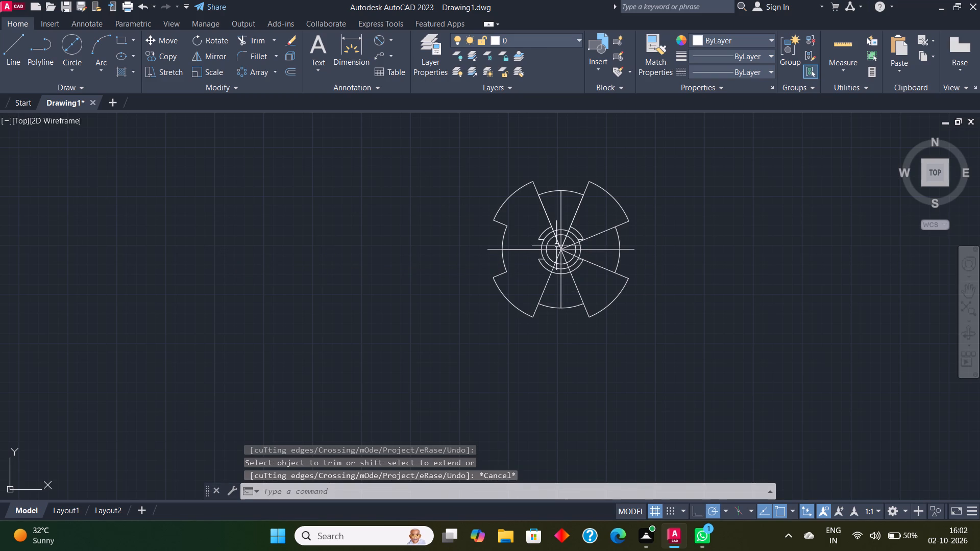
Draw an 80 diameter circle centred on the common centre of the concentric circles.
left_click(71, 63)
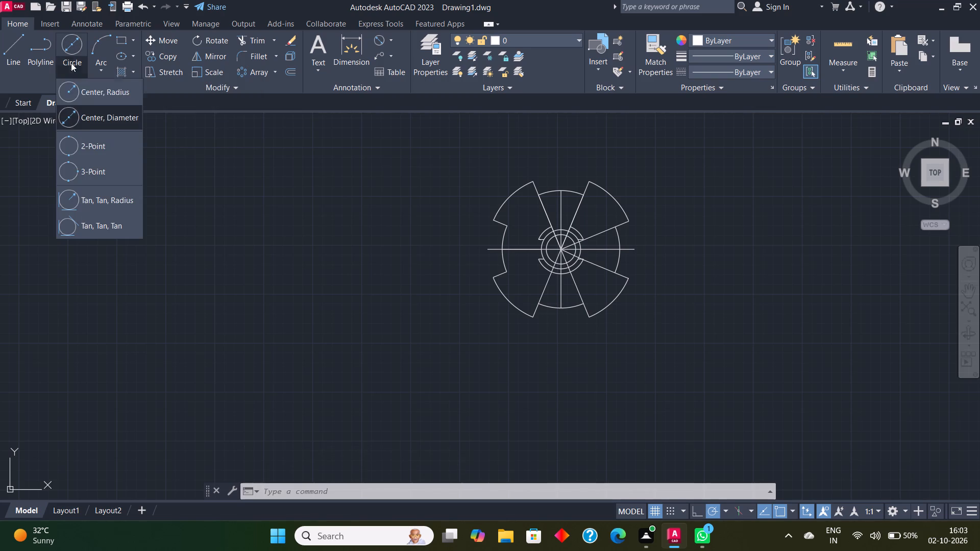
left_click(96, 116)
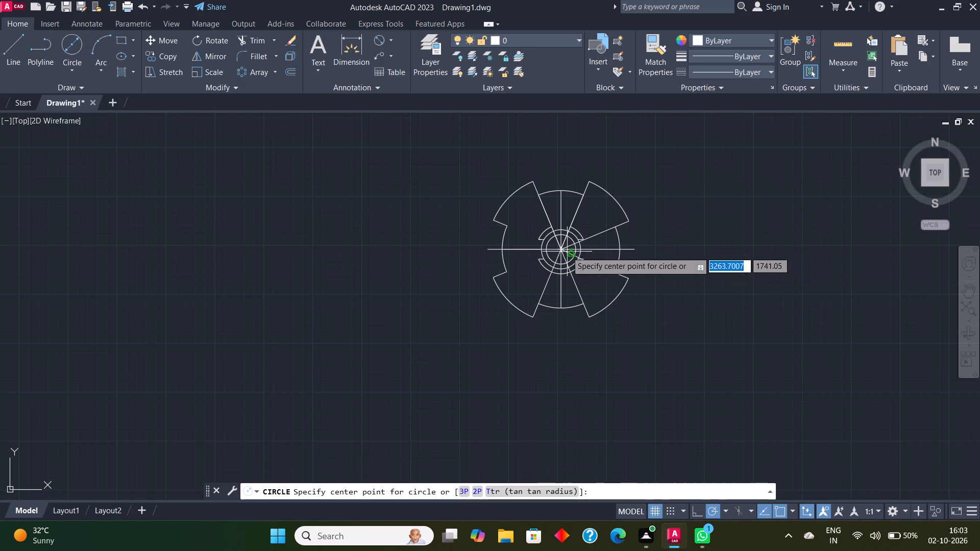
left_click(565, 250)
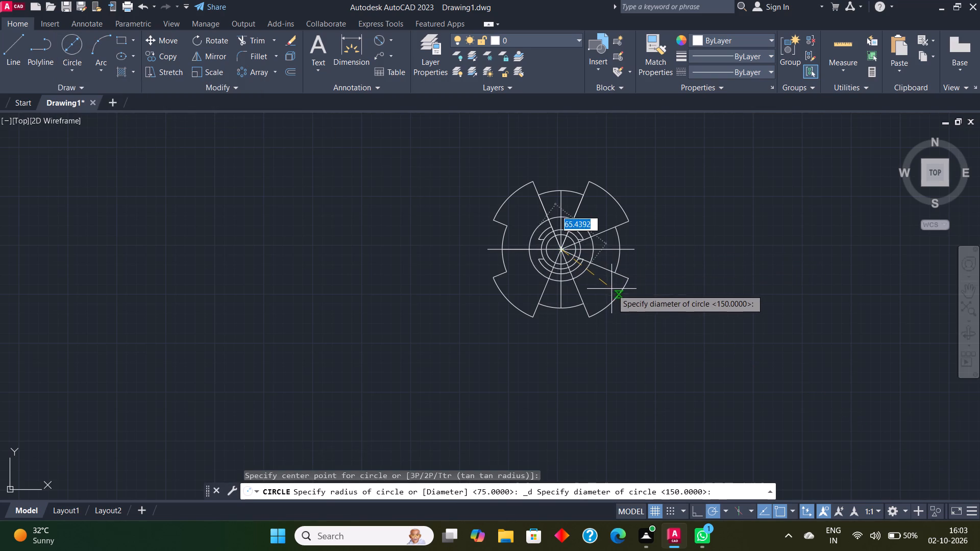
type("80")
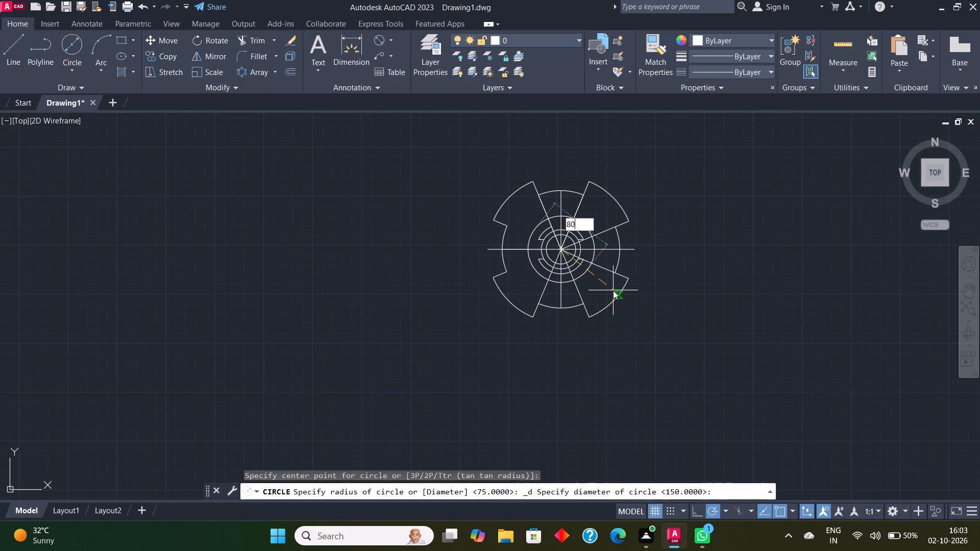
key("Return")
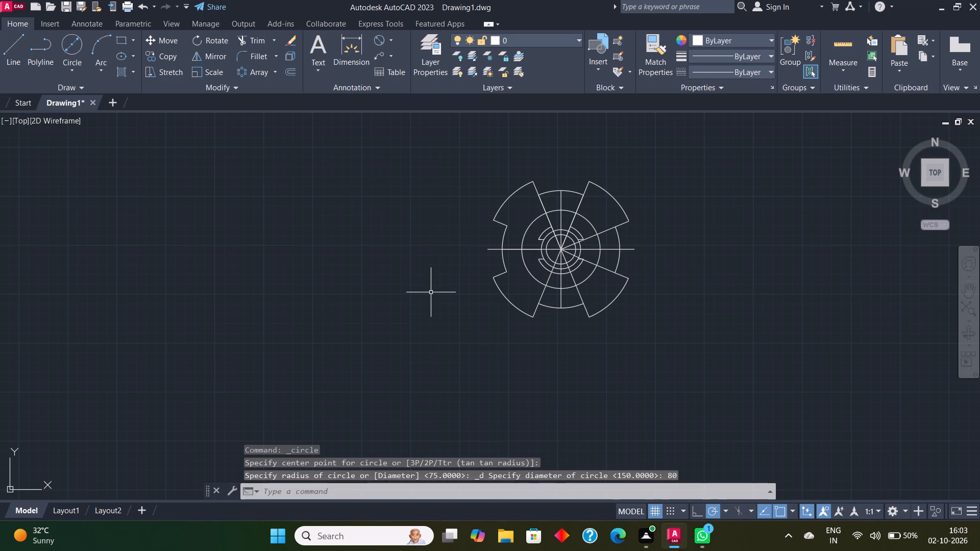
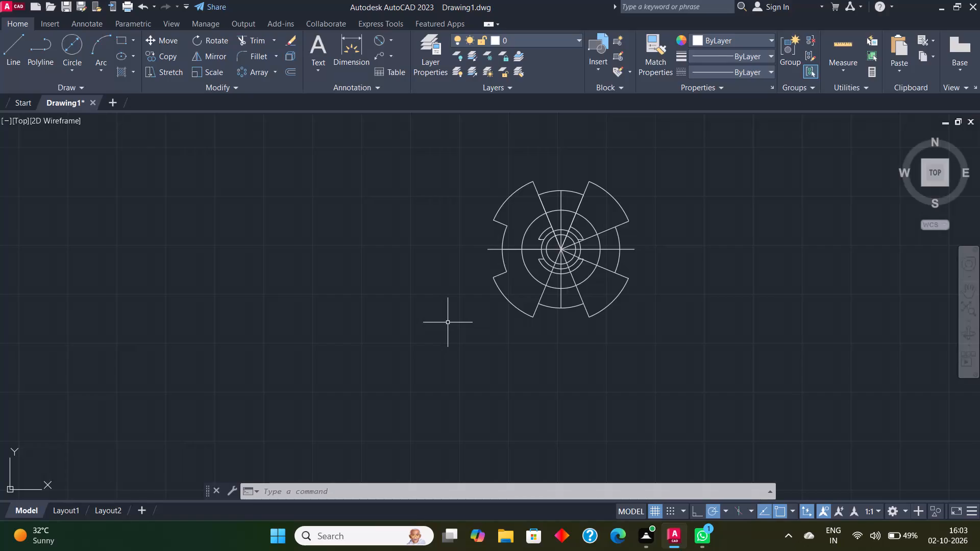
Draw a 12 diameter circle centred where the vertical centre line crosses the top of the 80 diameter circle.
left_click(73, 60)
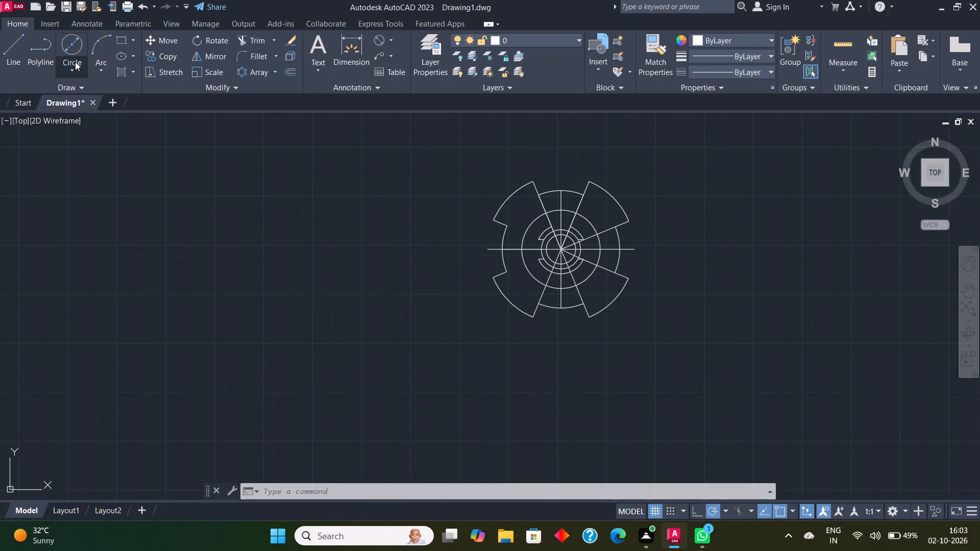
left_click(111, 114)
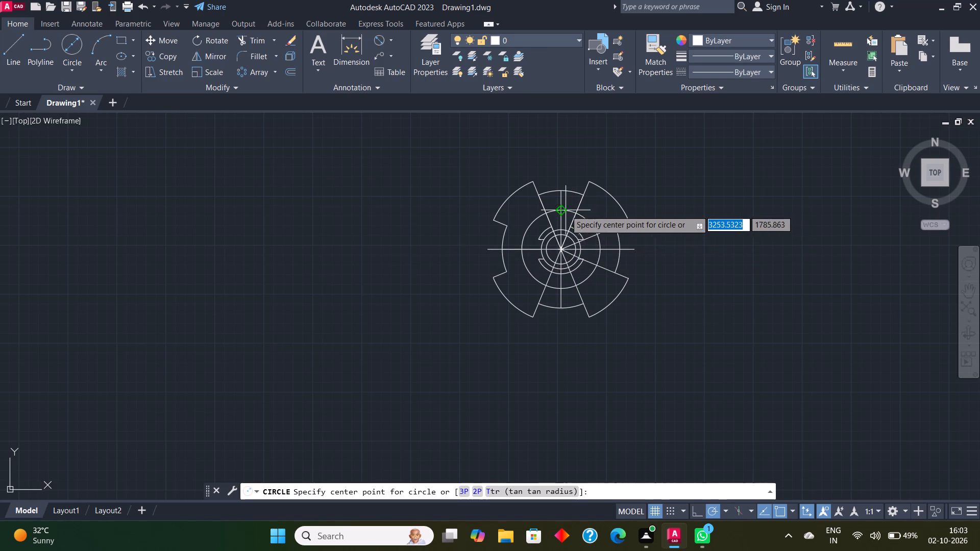
scroll(566, 210, "down", 2)
scroll(566, 210, "up", 5)
left_click(552, 206)
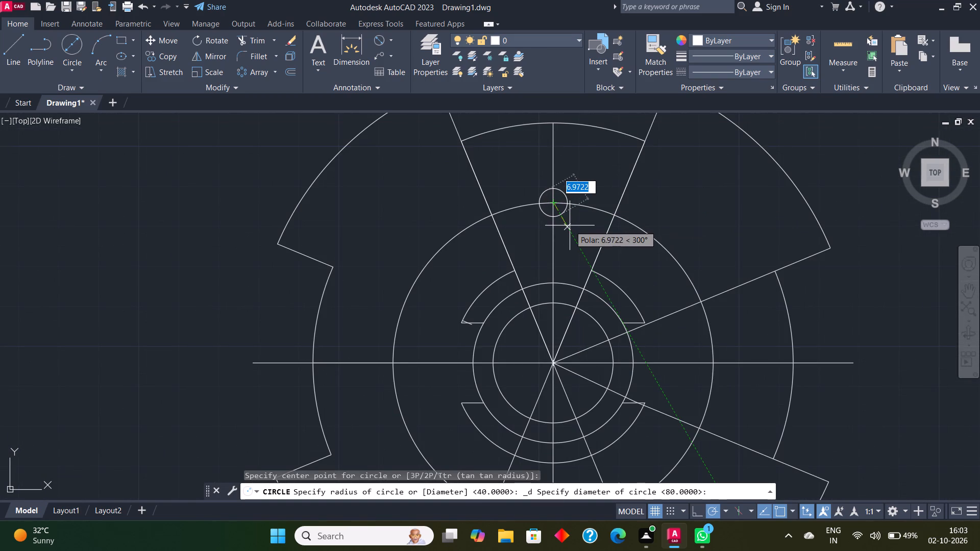
type("12")
key("Return")
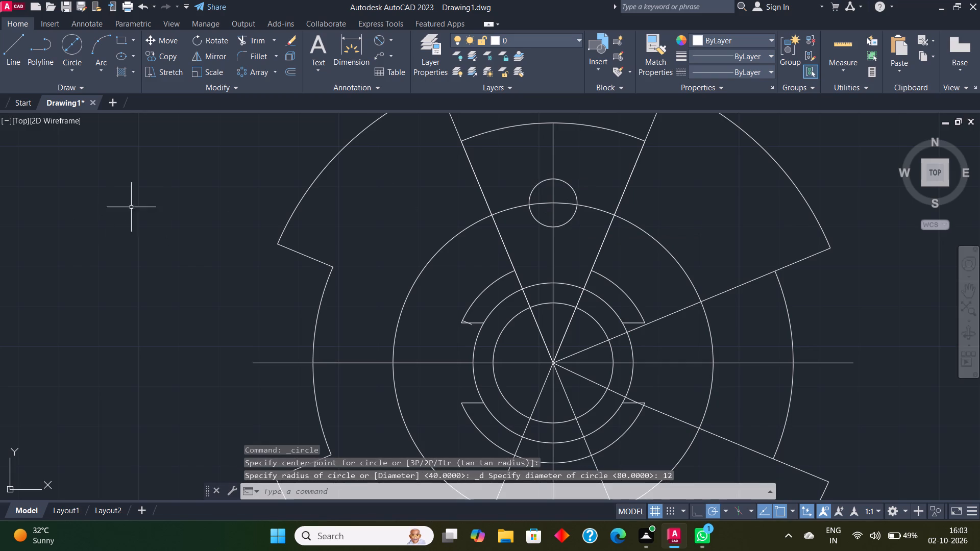
Polar-array the 12 diameter circle around the common centre with 6 items over 360 degrees.
left_click(571, 183)
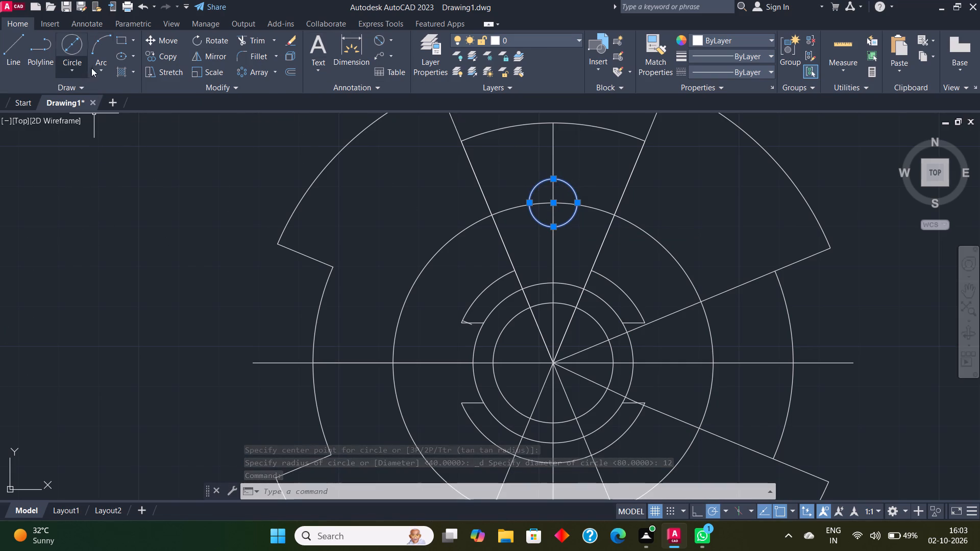
left_click(274, 71)
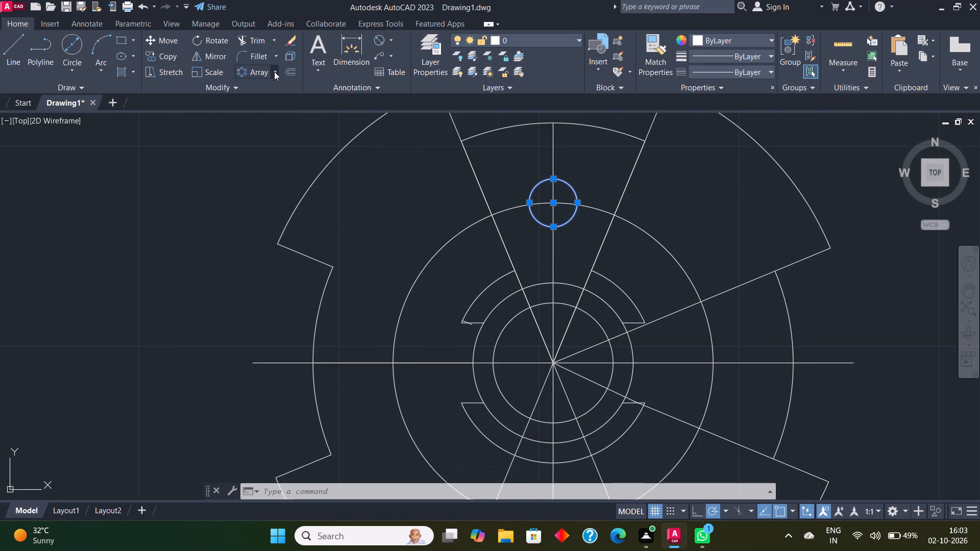
left_click(281, 137)
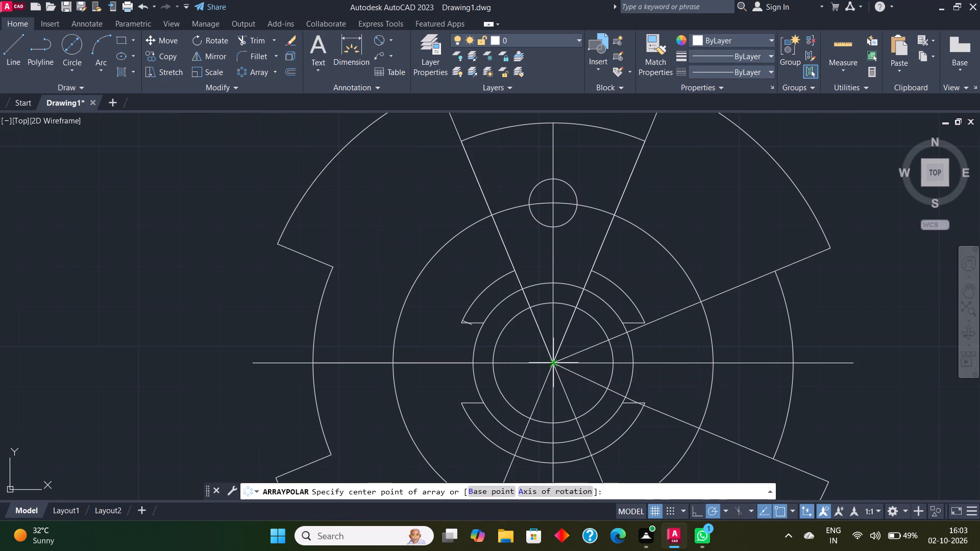
left_click(552, 365)
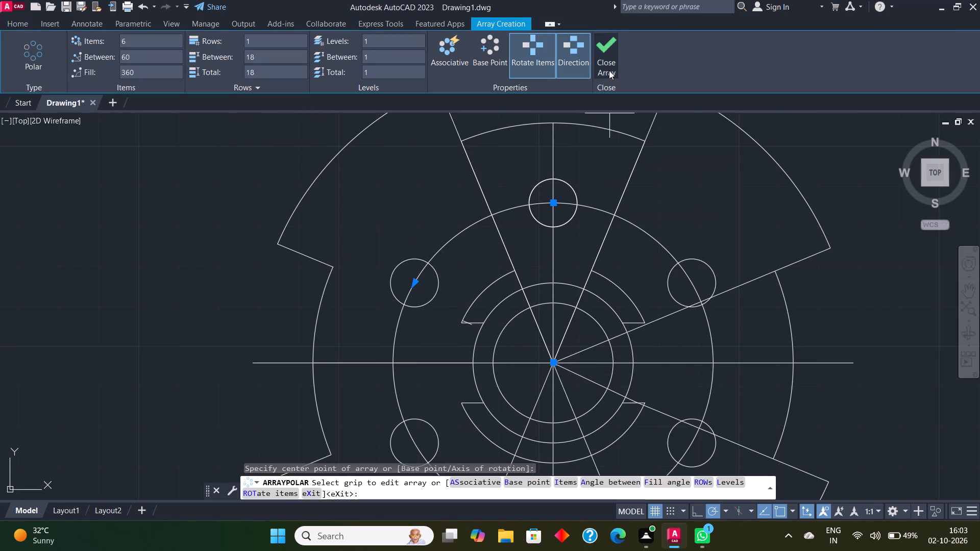
left_click(609, 67)
Trim the upper-right shallow angled line between the common centre and the upper-right 12 diameter circle.
scroll(600, 223, "up", 3)
scroll(600, 223, "down", 5)
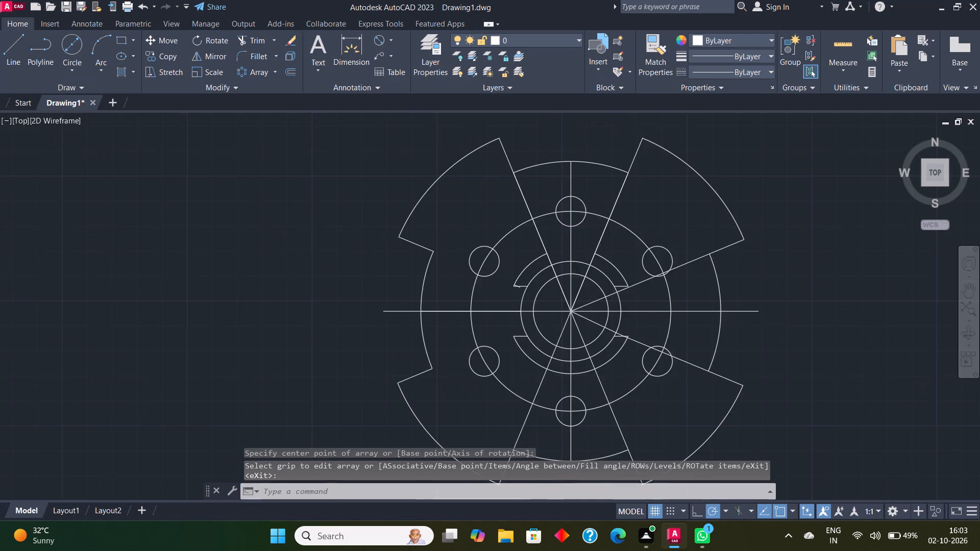
scroll(600, 223, "down", 1)
scroll(640, 223, "up", 2)
scroll(640, 223, "down", 1)
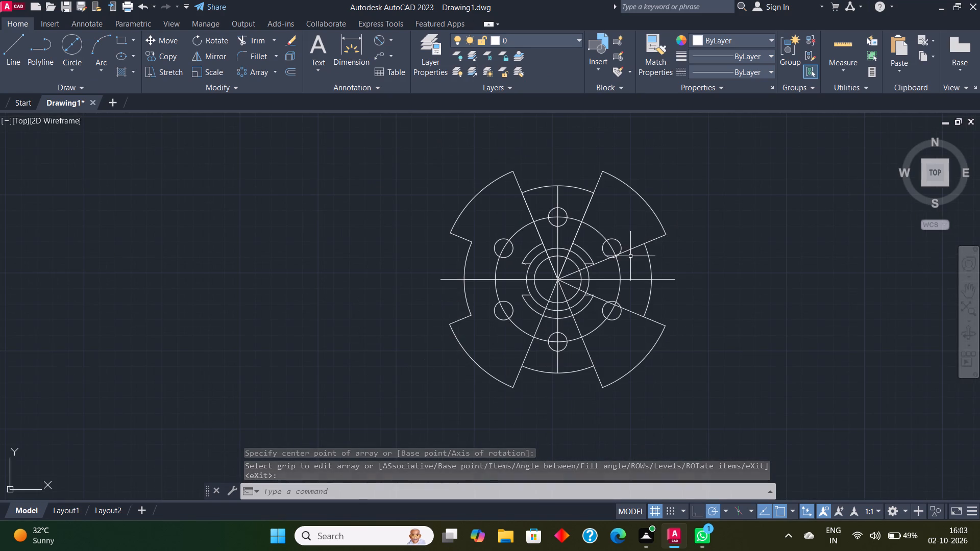
scroll(630, 257, "up", 1)
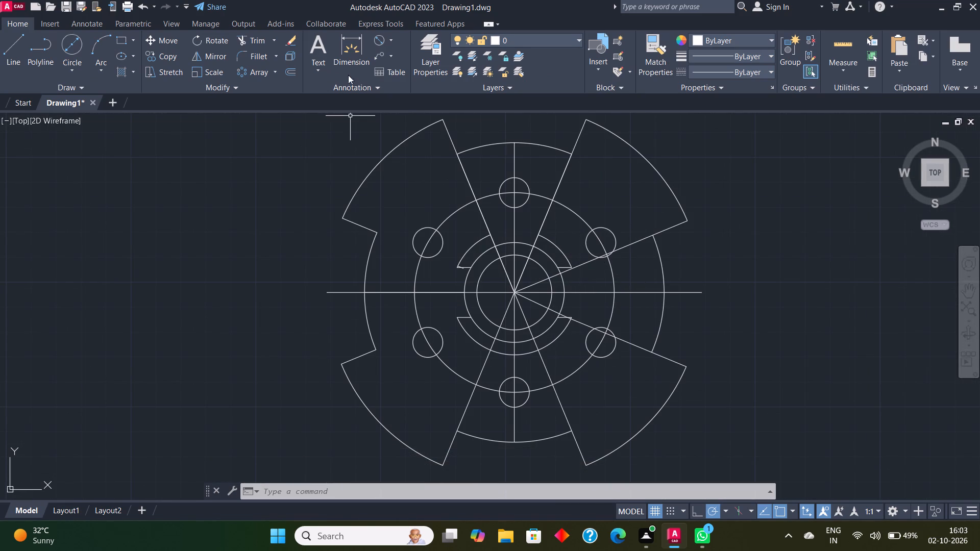
left_click(255, 36)
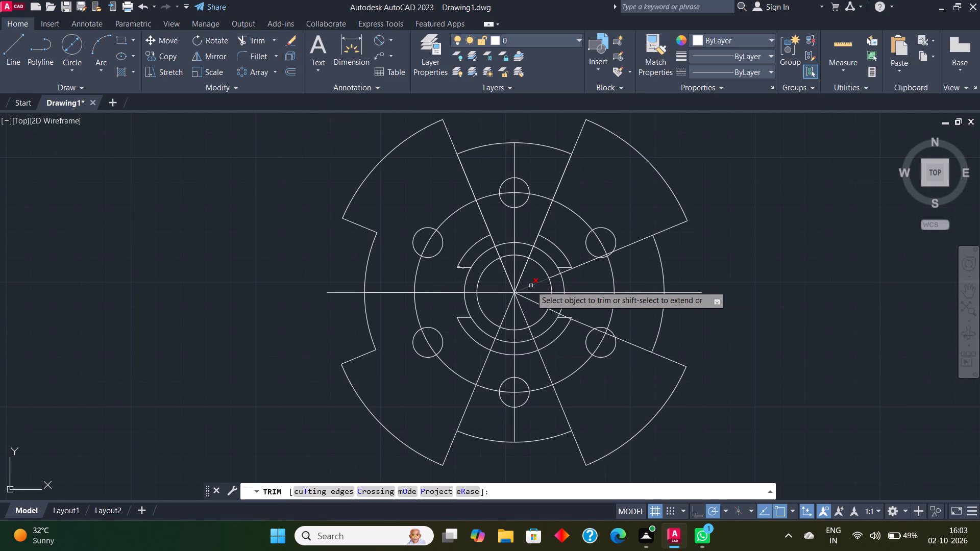
left_click(532, 286)
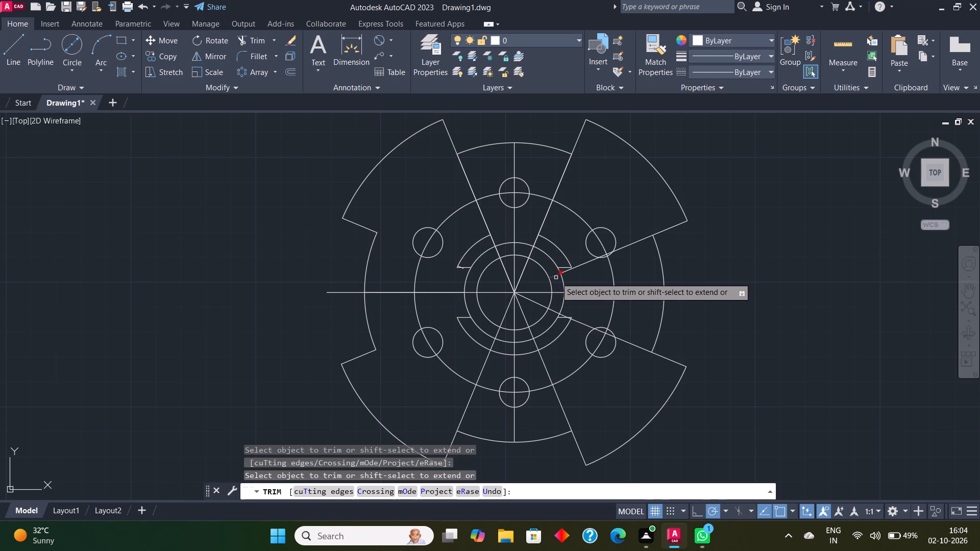
left_click(556, 278)
left_click(582, 266)
Trim the rest of the upper-right angled line within the 12 diameter circle and from there out to the 120 diameter arc.
scroll(590, 266, "up", 2)
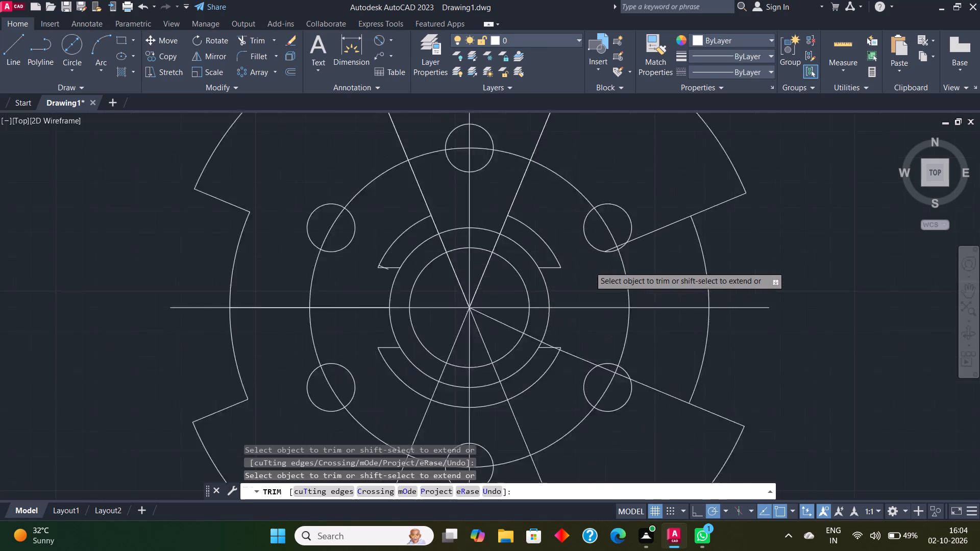
scroll(595, 261, "up", 2)
left_click(663, 203)
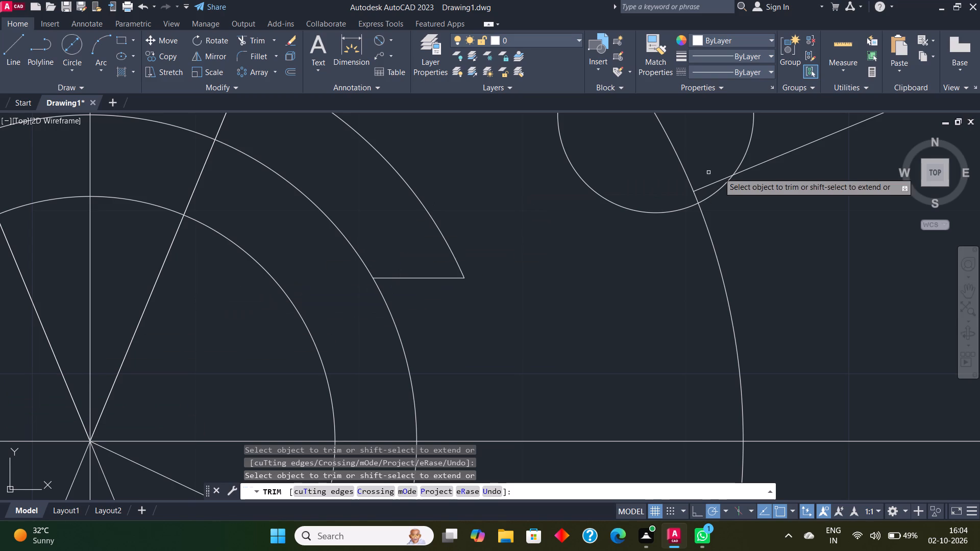
left_click(709, 183)
scroll(768, 236, "up", 1)
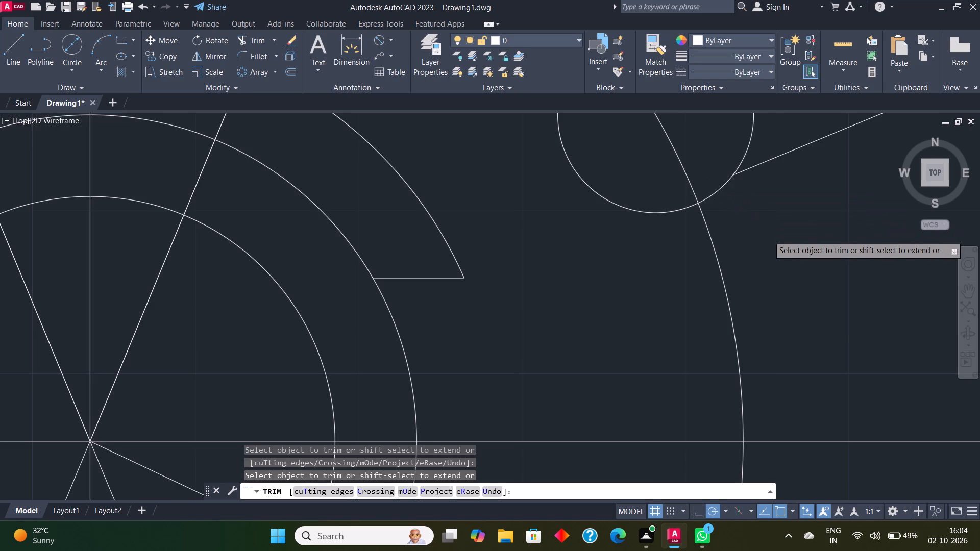
scroll(768, 236, "up", 1)
scroll(768, 236, "down", 6)
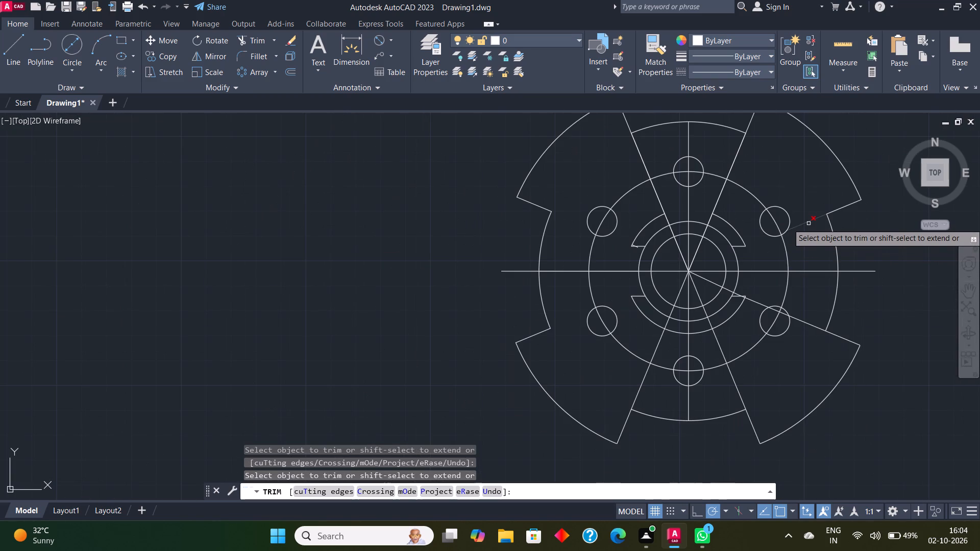
left_click(808, 223)
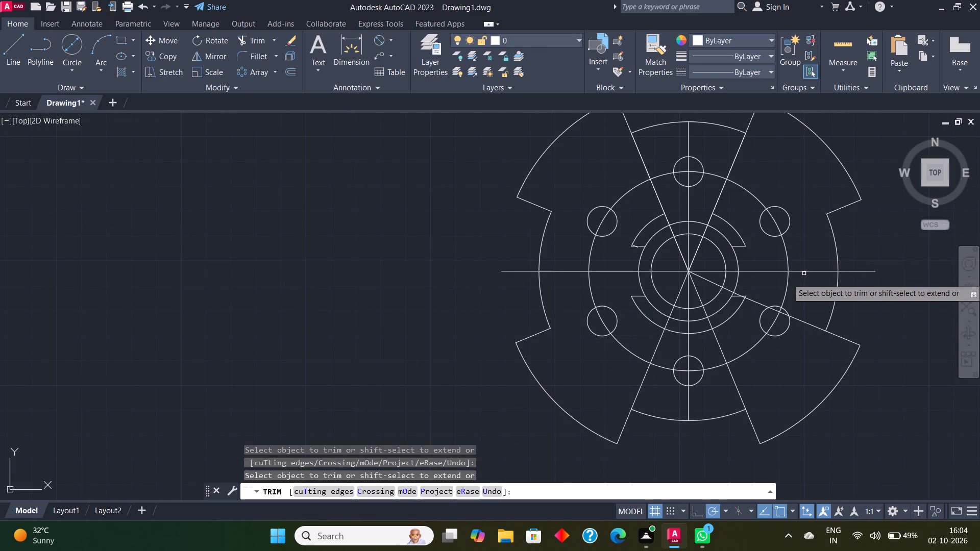
Trim the lower-right shallow angled line from the common centre to the lower-right 12 diameter circle, including the leftovers around the short horizontal line.
left_click(709, 282)
scroll(709, 282, "up", 2)
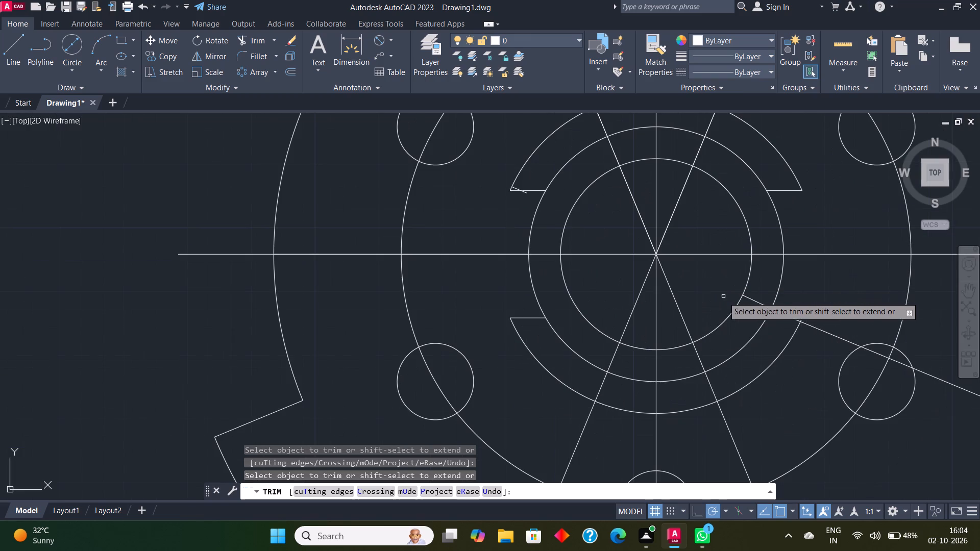
left_click(757, 302)
scroll(776, 329, "up", 2)
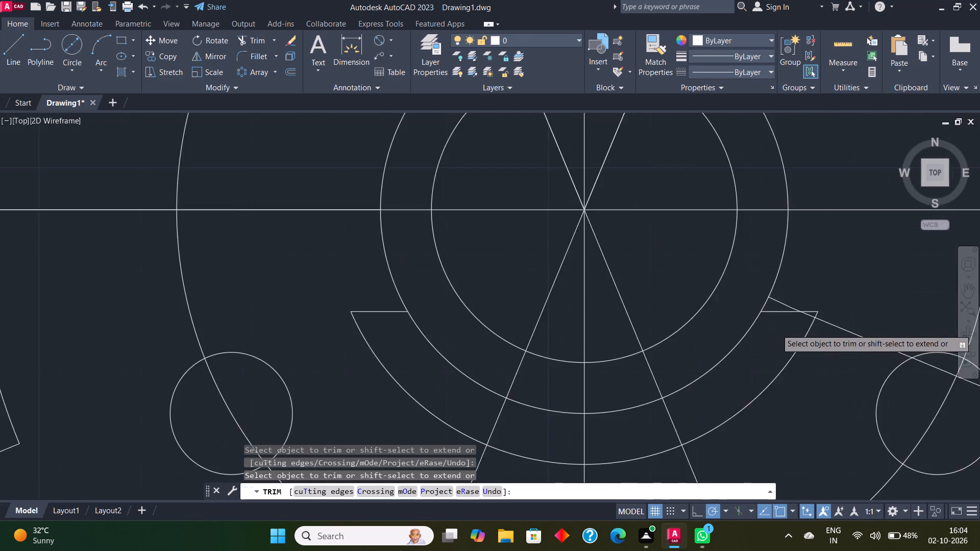
left_click(785, 285)
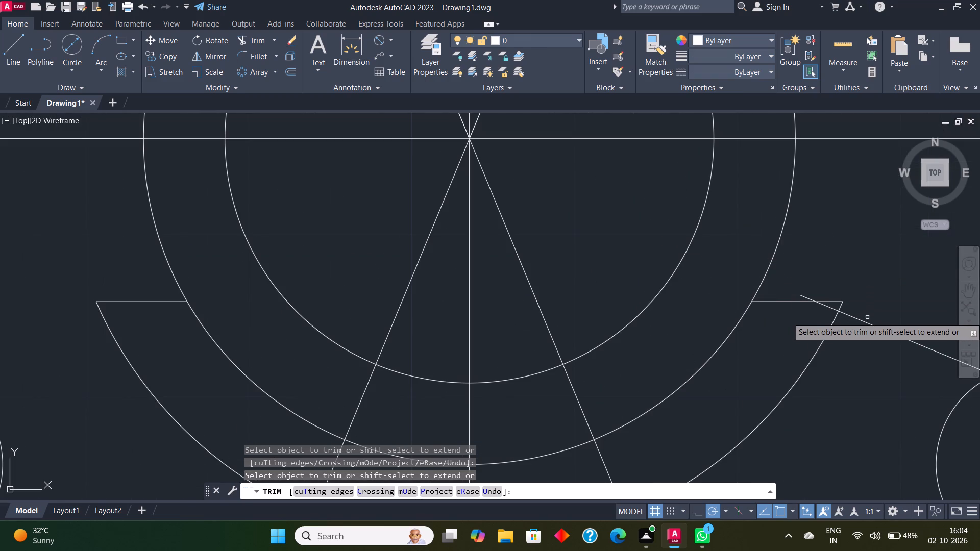
left_click(865, 321)
scroll(819, 318, "up", 2)
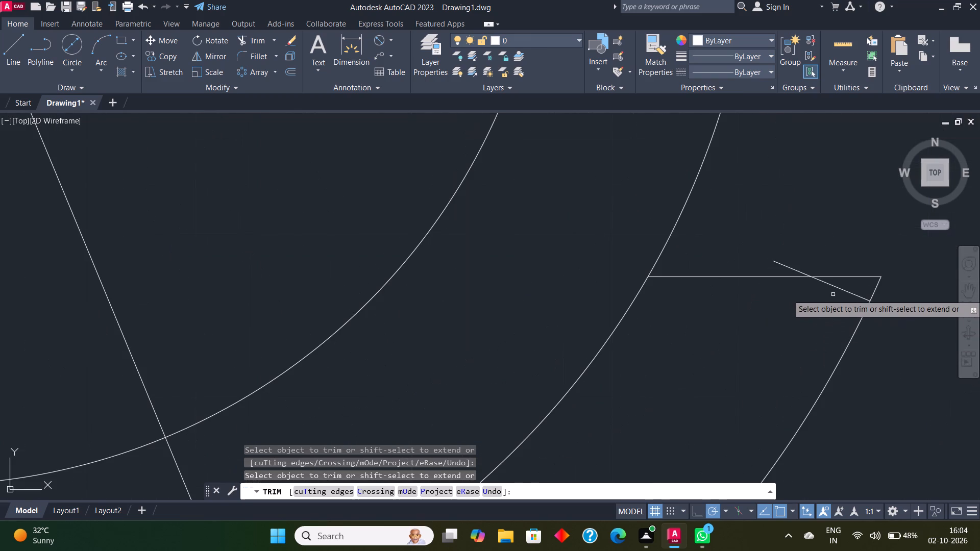
left_click(834, 287)
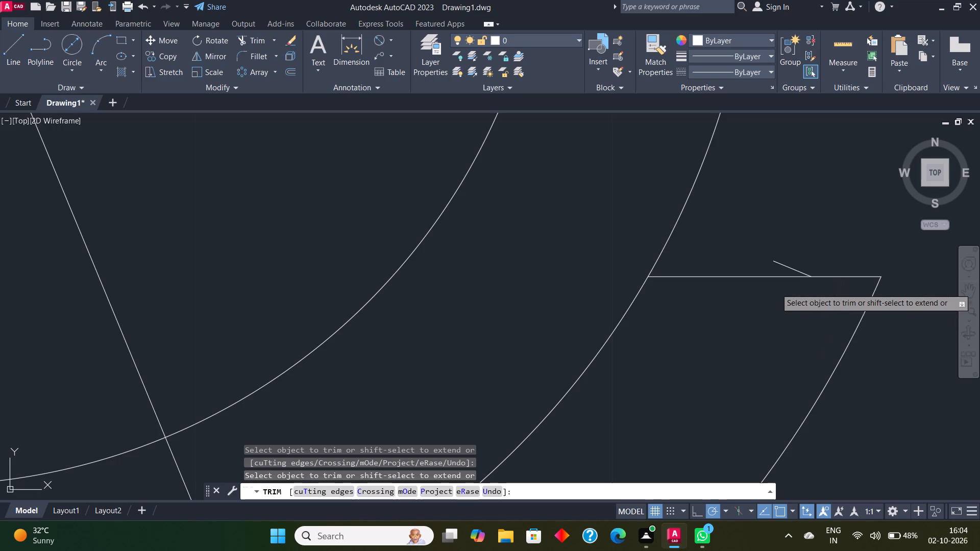
left_click(777, 265)
Trim the pieces of the lower-right angled line lying inside the lower-right 12 diameter circle.
scroll(778, 305, "down", 2)
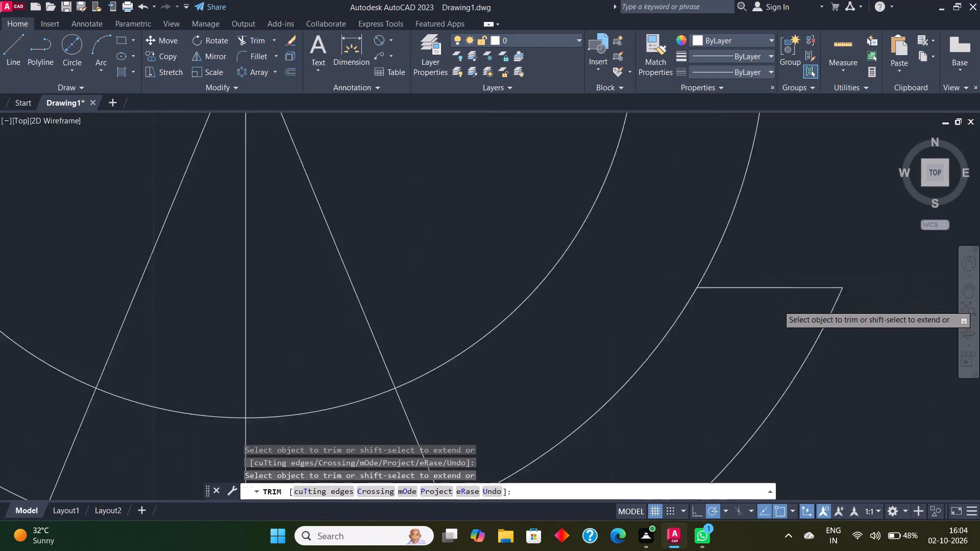
scroll(778, 305, "down", 3)
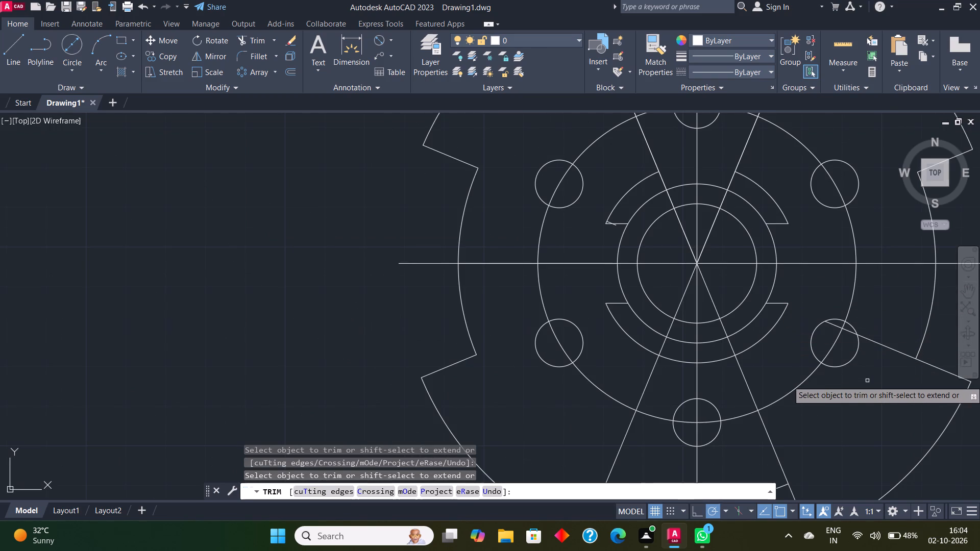
scroll(853, 338, "up", 2)
left_click_drag(847, 317, 845, 340)
left_click_drag(796, 321, 801, 303)
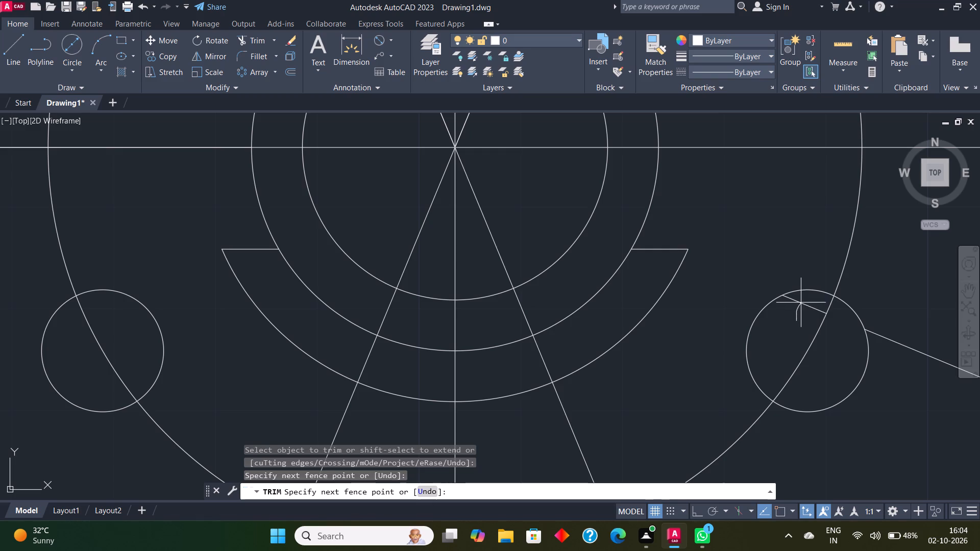
left_click_drag(801, 303, 802, 300)
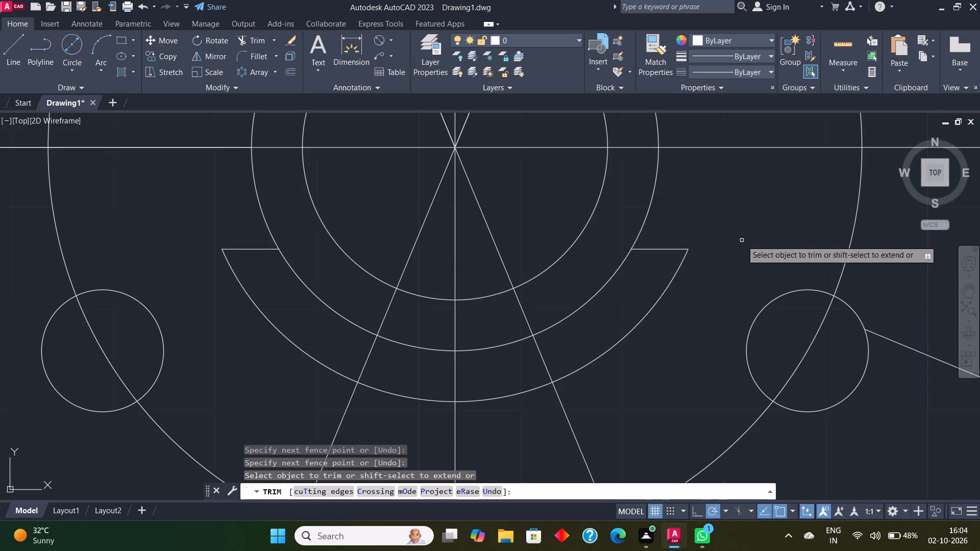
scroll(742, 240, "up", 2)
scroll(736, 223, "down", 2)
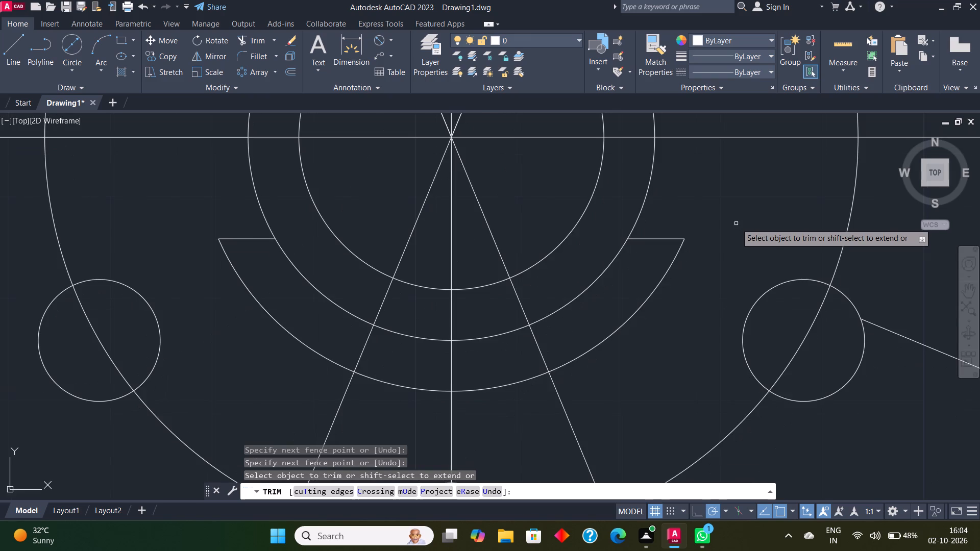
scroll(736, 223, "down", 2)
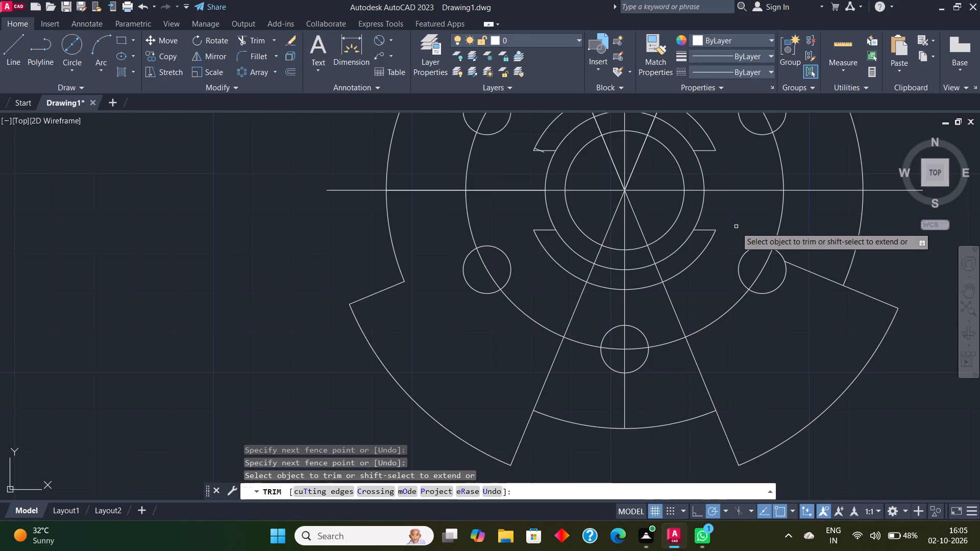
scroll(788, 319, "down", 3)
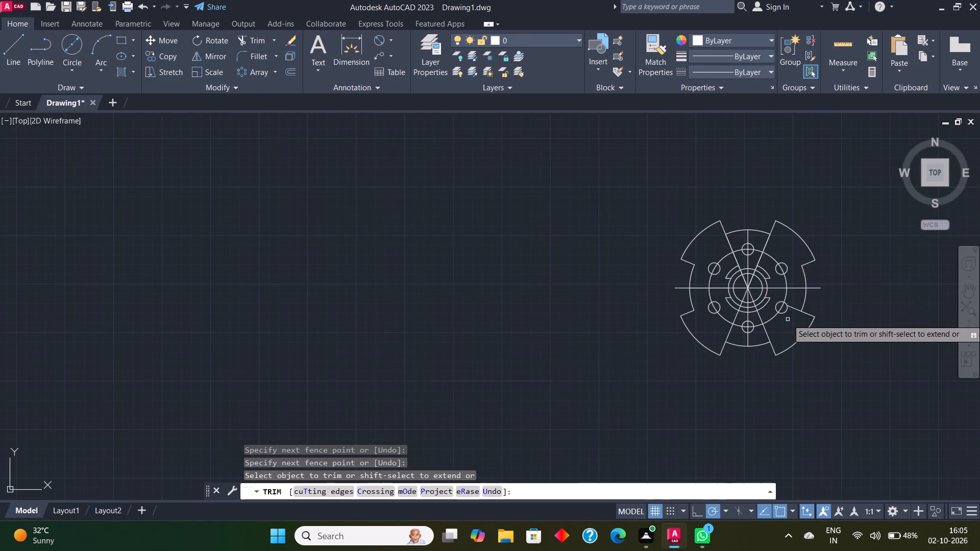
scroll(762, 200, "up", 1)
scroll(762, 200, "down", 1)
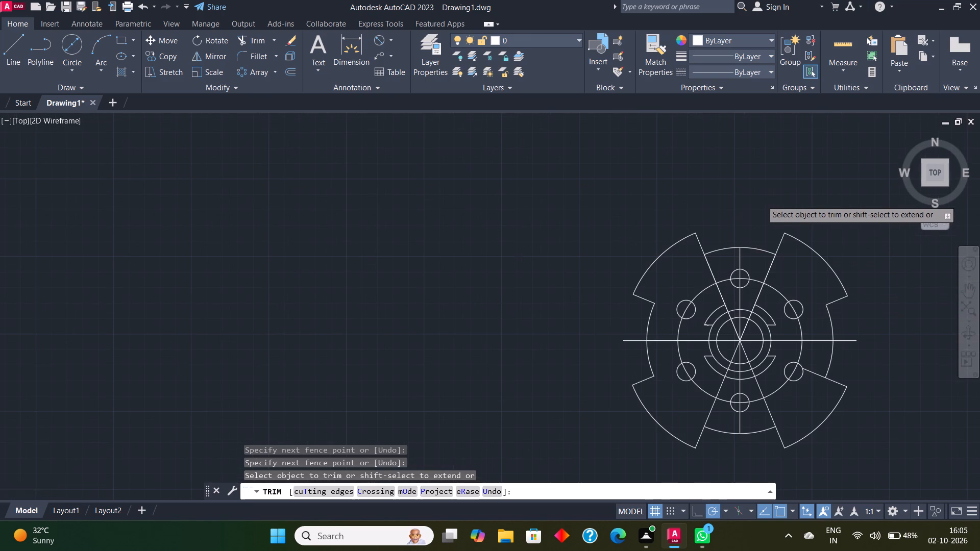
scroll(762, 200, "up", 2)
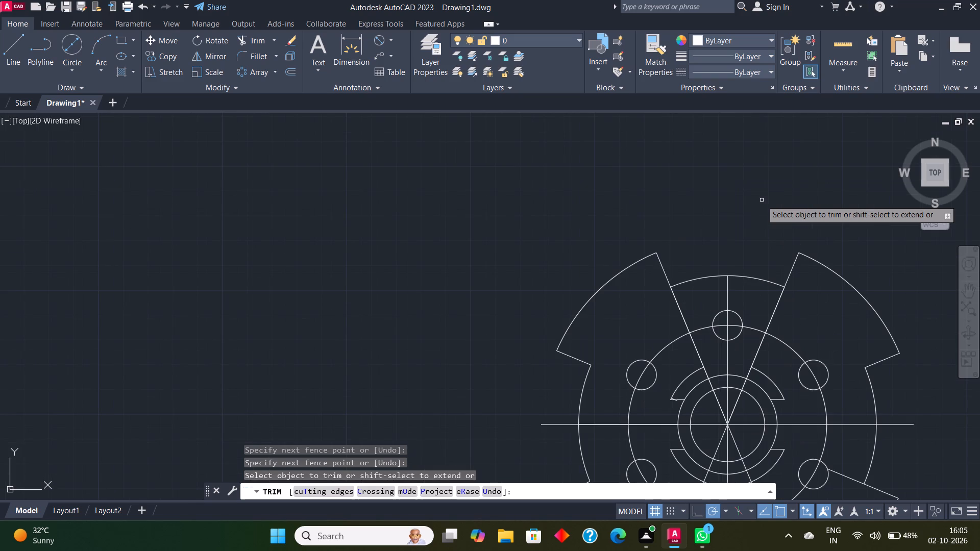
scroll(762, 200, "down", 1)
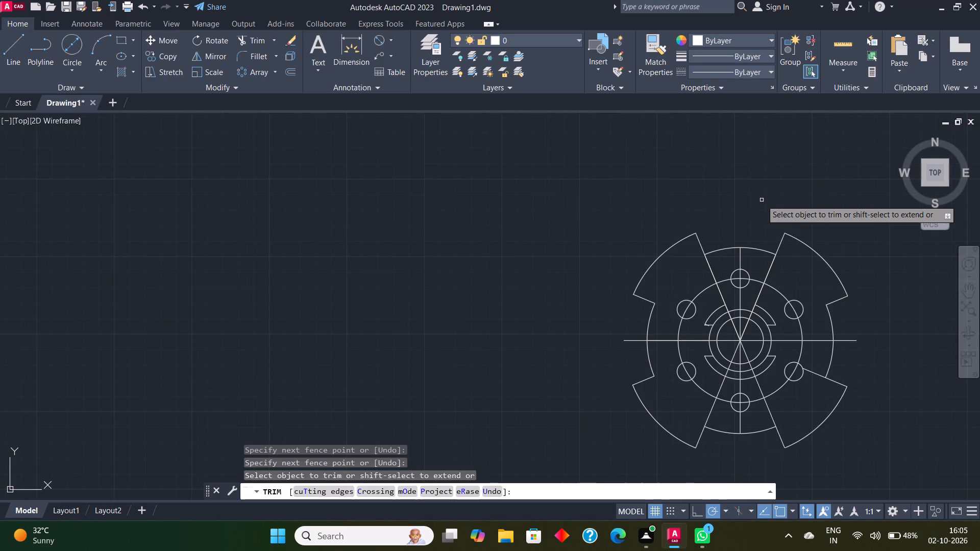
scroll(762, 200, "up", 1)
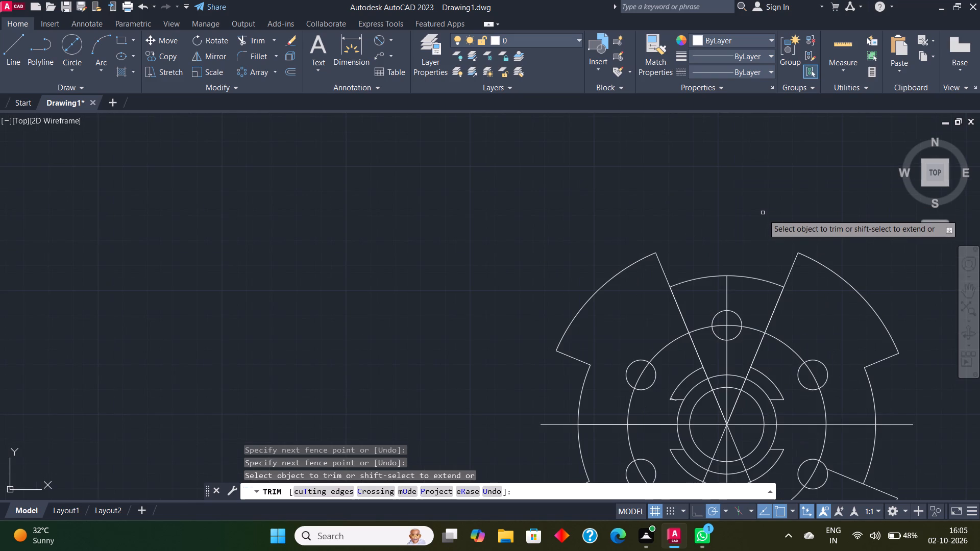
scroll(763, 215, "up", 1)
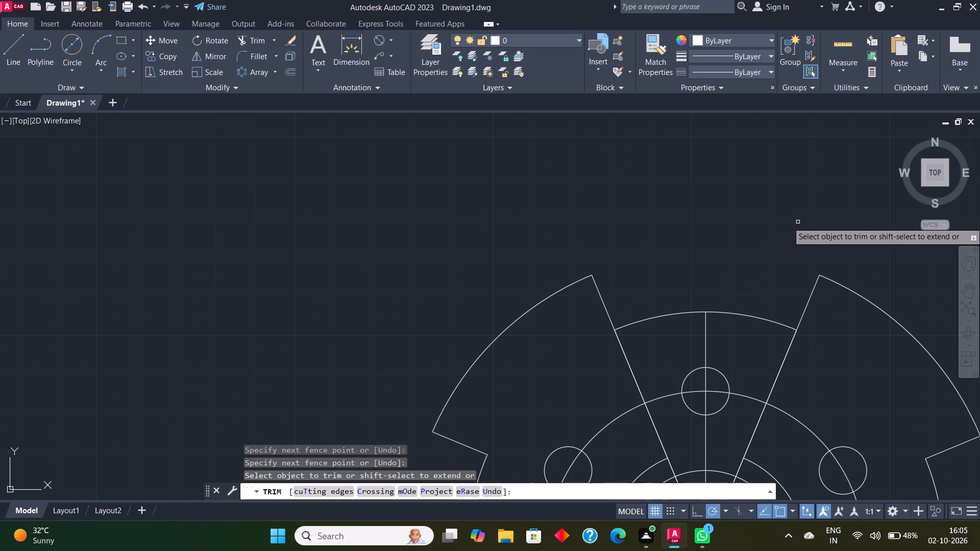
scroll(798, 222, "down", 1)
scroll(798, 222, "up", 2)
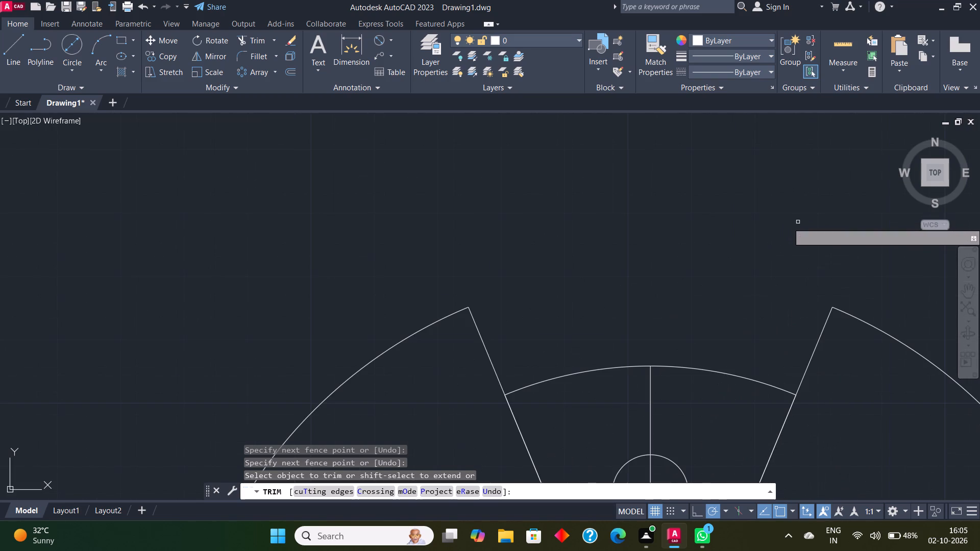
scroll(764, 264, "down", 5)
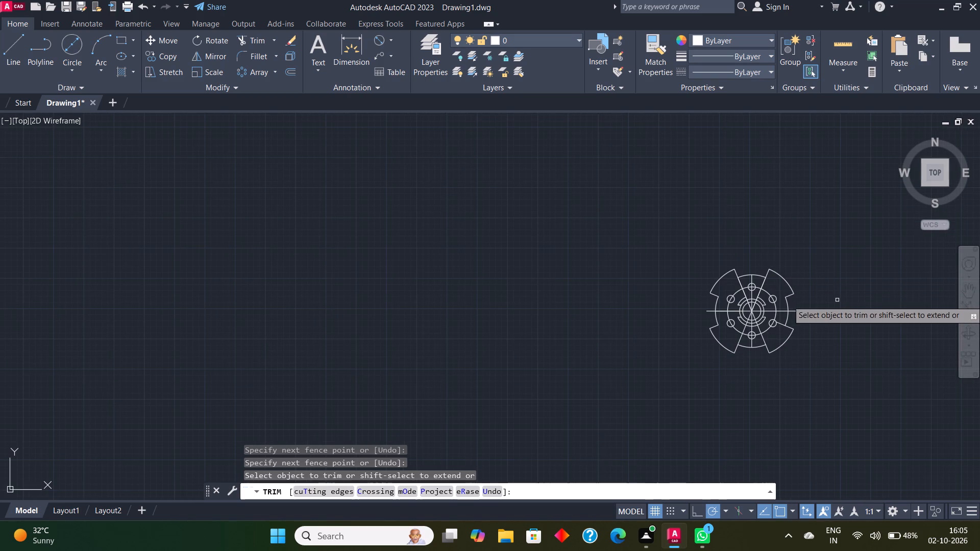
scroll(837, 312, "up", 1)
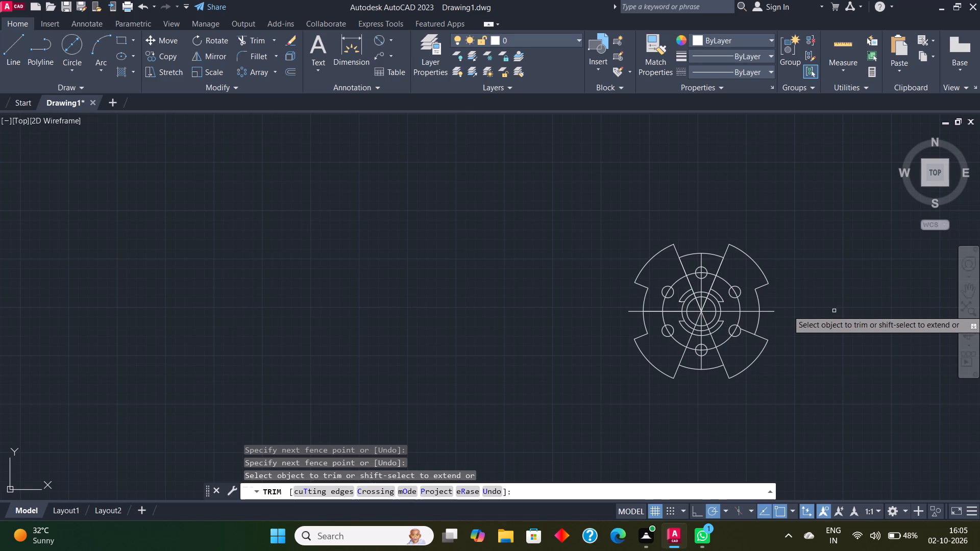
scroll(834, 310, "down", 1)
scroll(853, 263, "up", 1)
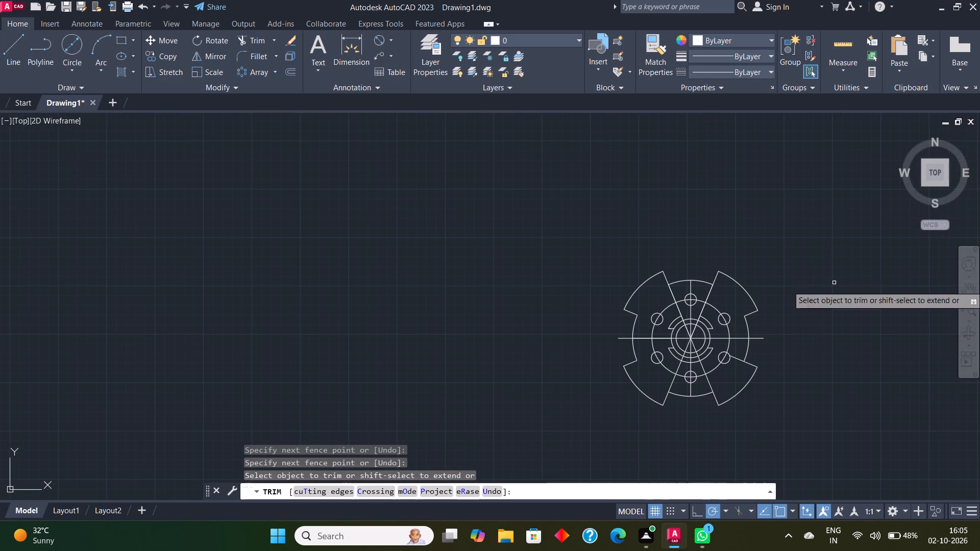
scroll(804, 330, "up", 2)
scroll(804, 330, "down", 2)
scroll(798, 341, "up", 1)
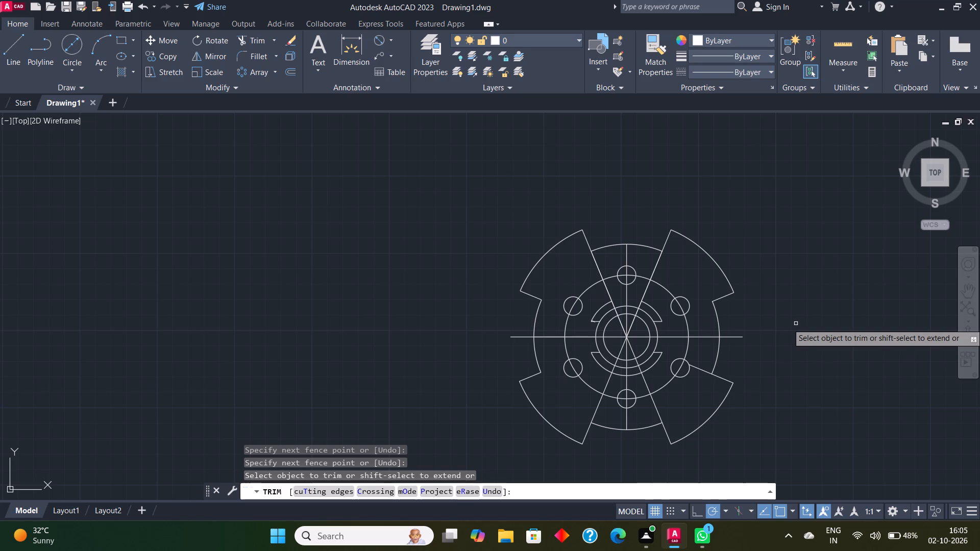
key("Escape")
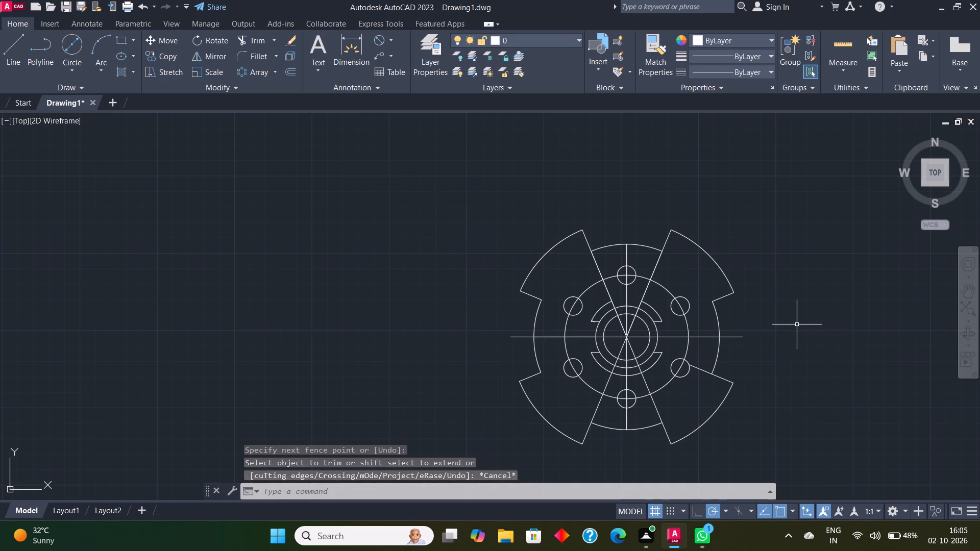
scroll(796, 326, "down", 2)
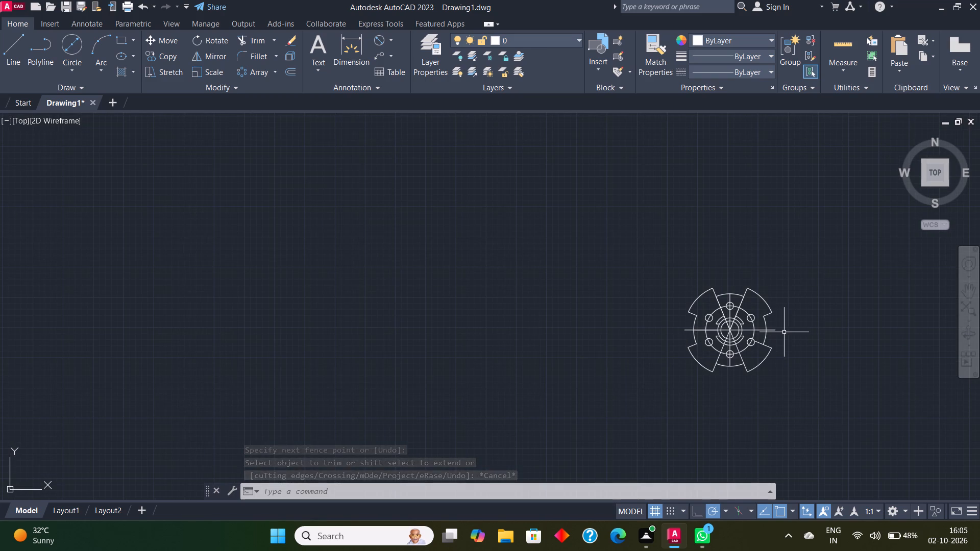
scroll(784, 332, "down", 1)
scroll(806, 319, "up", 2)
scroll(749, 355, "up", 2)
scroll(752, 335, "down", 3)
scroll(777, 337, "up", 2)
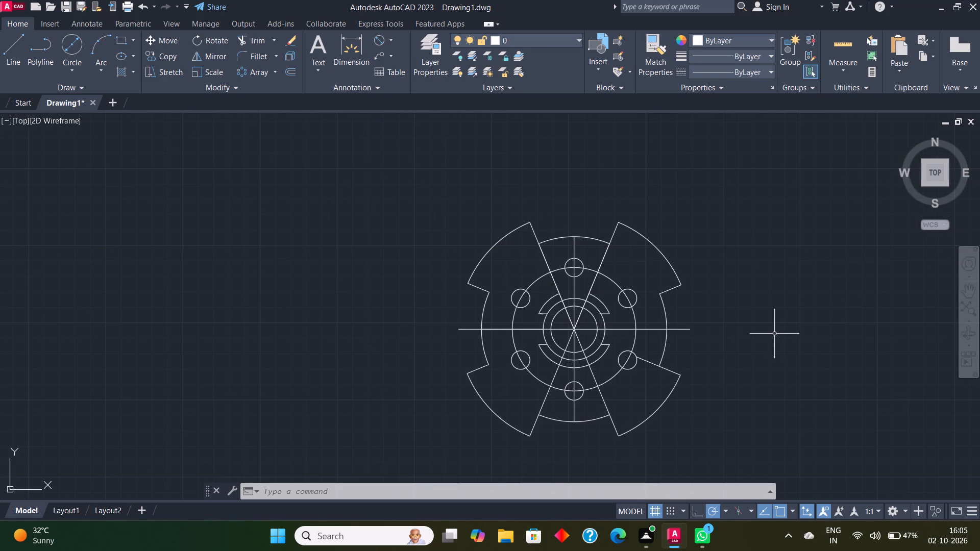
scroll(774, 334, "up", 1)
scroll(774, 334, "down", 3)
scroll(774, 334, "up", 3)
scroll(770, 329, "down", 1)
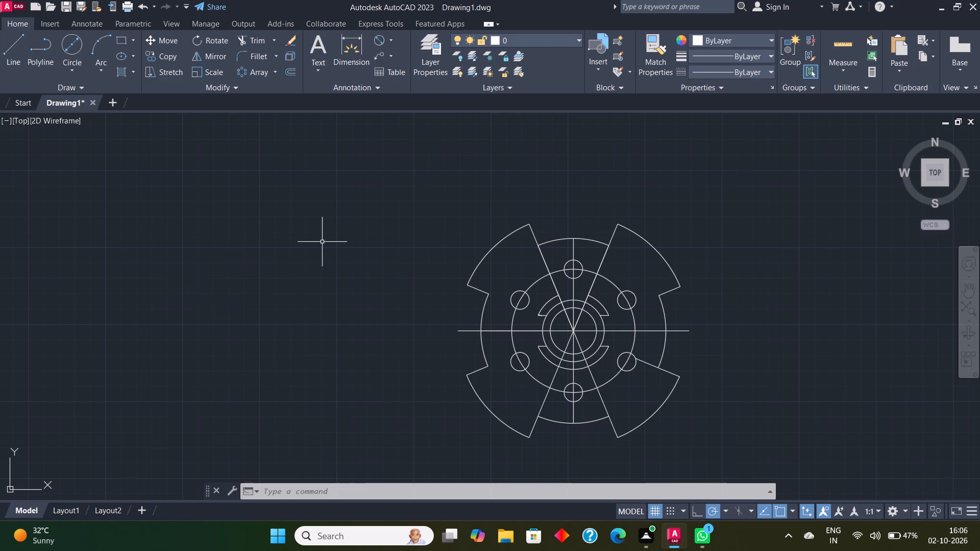
Trim the steep upper-left angled line inside the innermost circle, from the common centre to that circle.
left_click(258, 43)
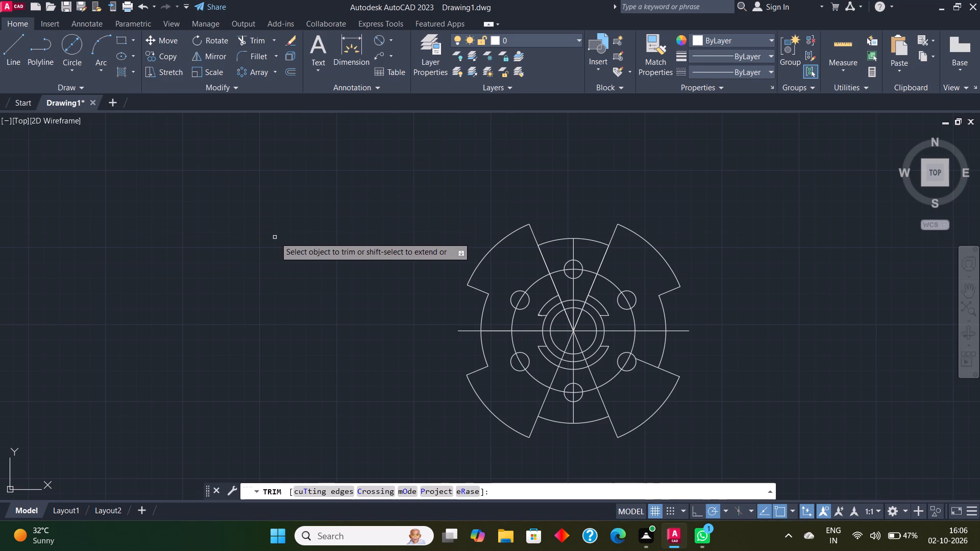
scroll(530, 324, "down", 2)
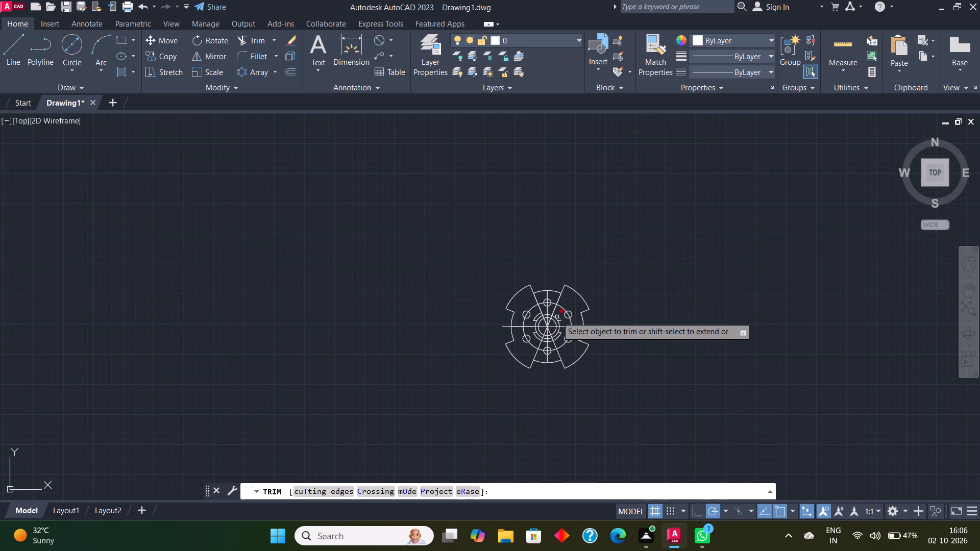
scroll(553, 317, "up", 4)
left_click(513, 344)
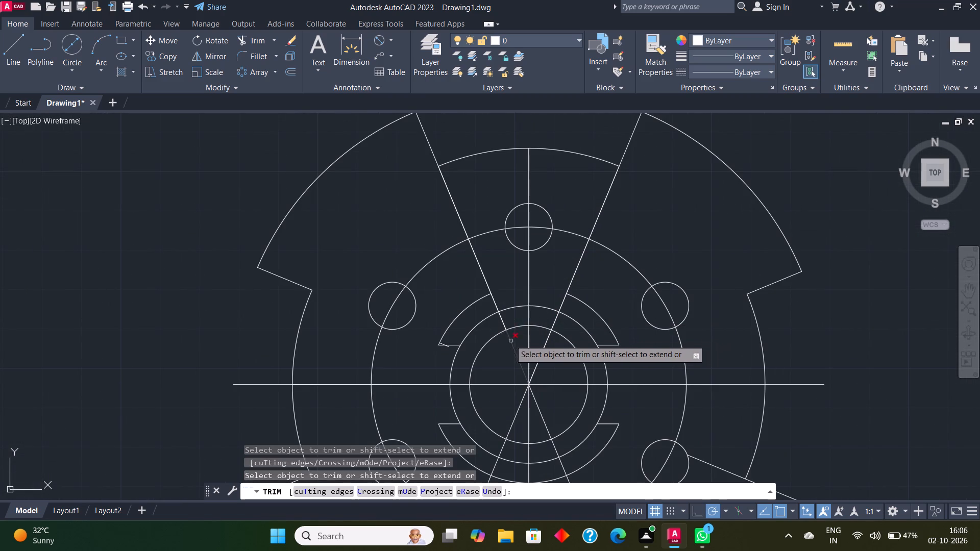
left_click(512, 342)
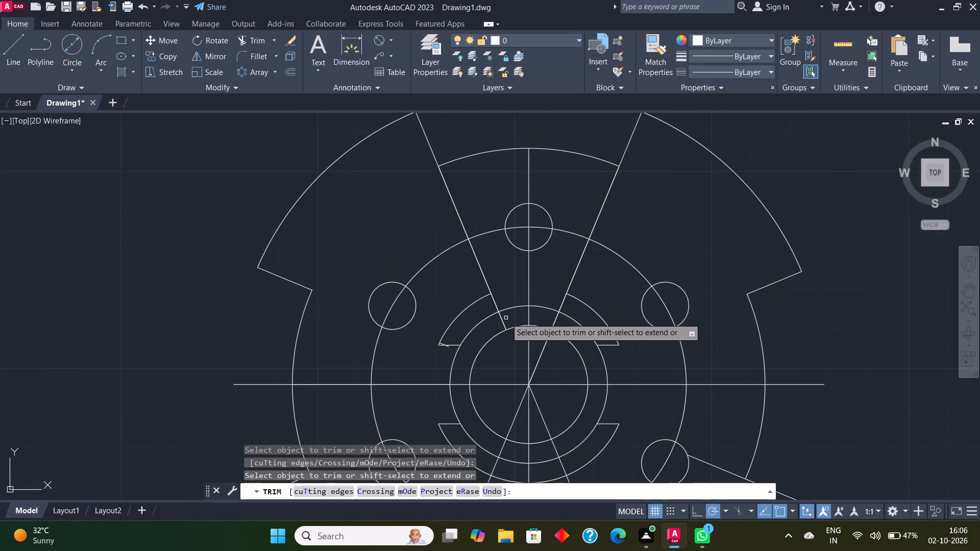
Trim away the short slanted leftover at the lower end of the small upper-left arc.
scroll(434, 359, "up", 2)
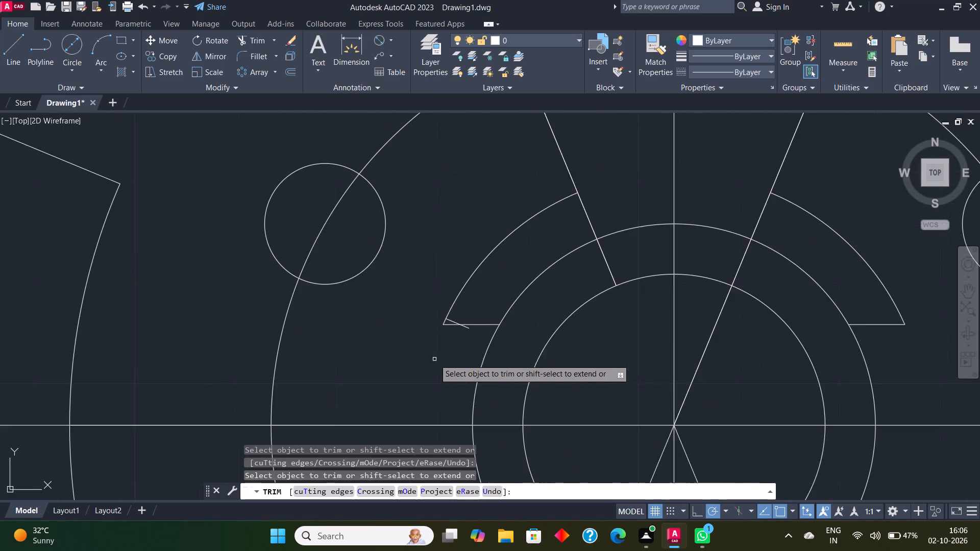
scroll(459, 336, "up", 3)
left_click(486, 303)
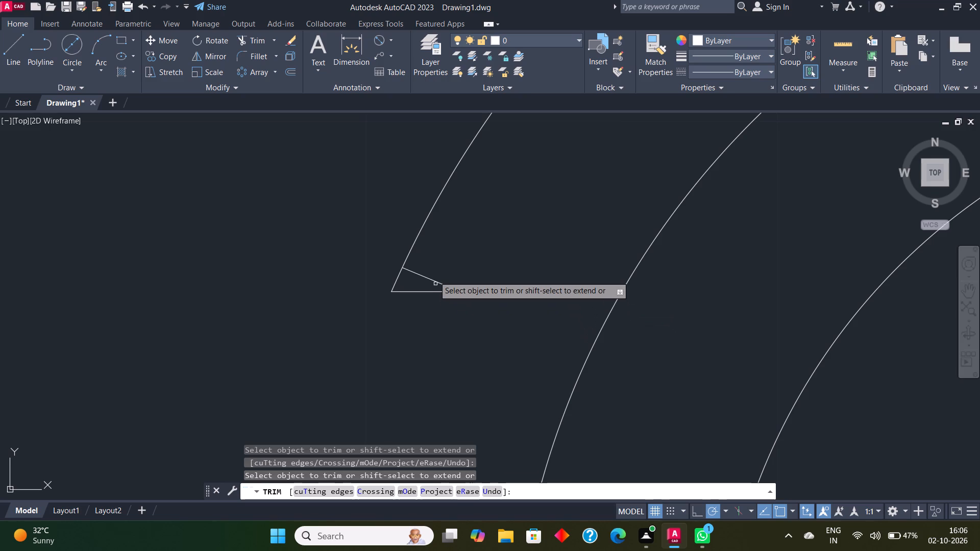
left_click(424, 278)
Trim the steep upper-left angled line between the innermost circle and the inner end of the small upper-left arc.
scroll(470, 354, "up", 1)
scroll(470, 354, "down", 4)
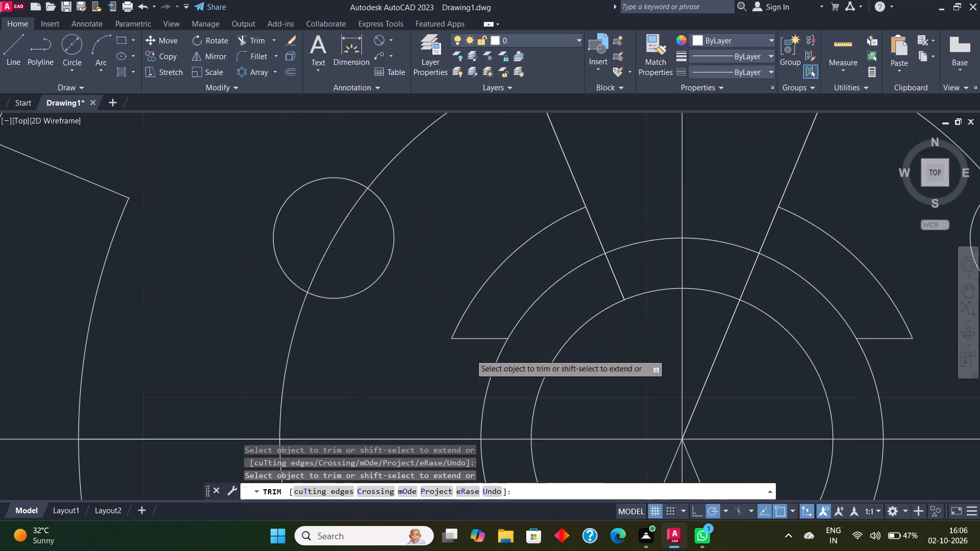
scroll(470, 354, "down", 1)
left_click(561, 305)
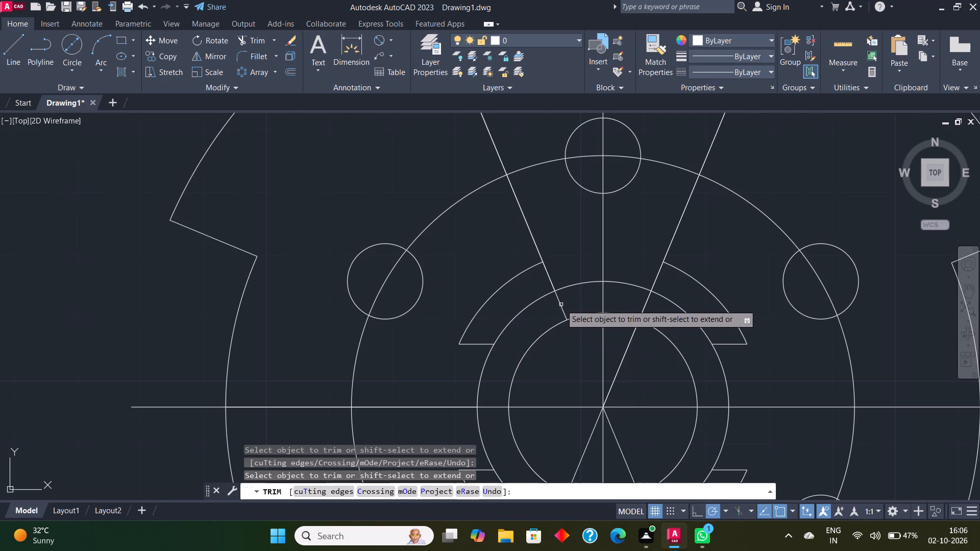
left_click(549, 272)
left_click_drag(555, 272, 541, 280)
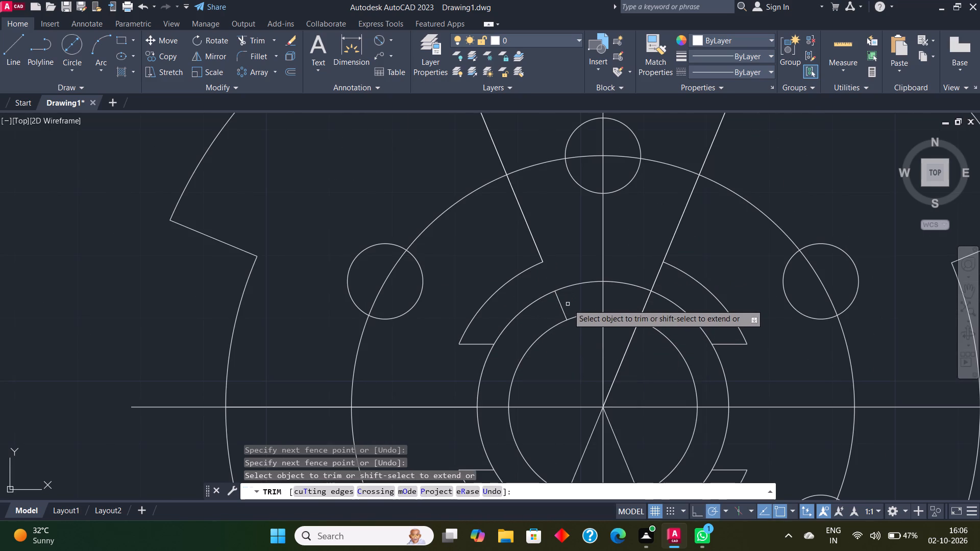
left_click_drag(570, 299, 548, 306)
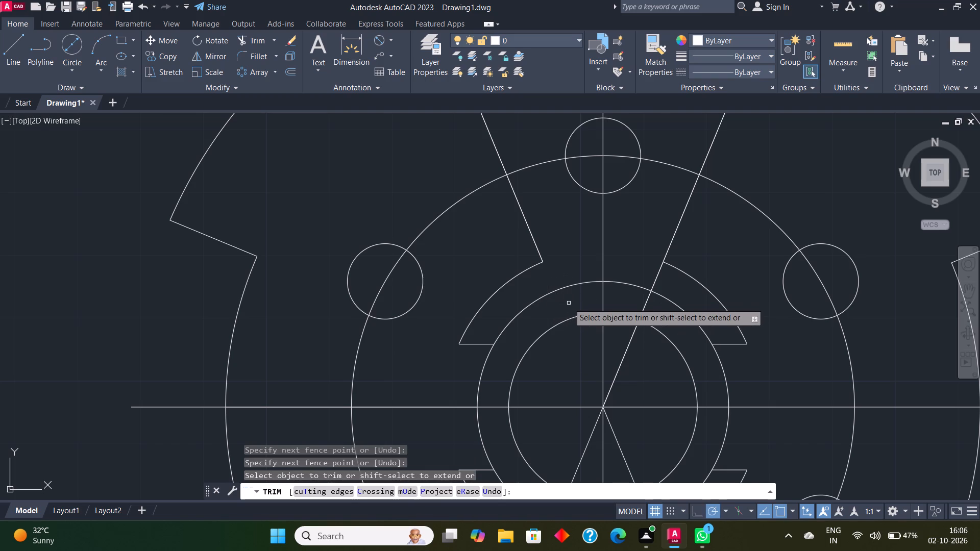
Trim the steep lower-right and lower-left angled lines inside the innermost circle.
scroll(569, 303, "up", 1)
scroll(569, 303, "down", 3)
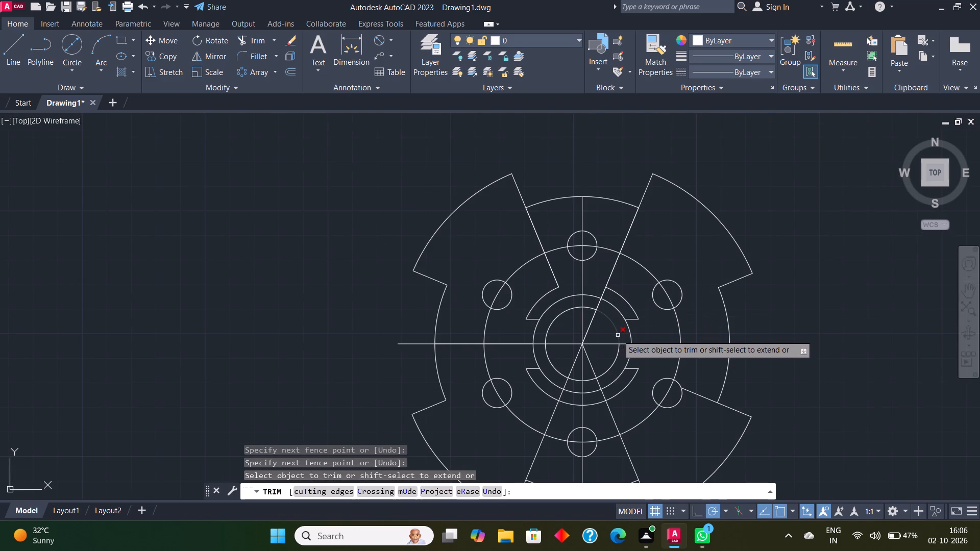
left_click_drag(598, 356, 589, 361)
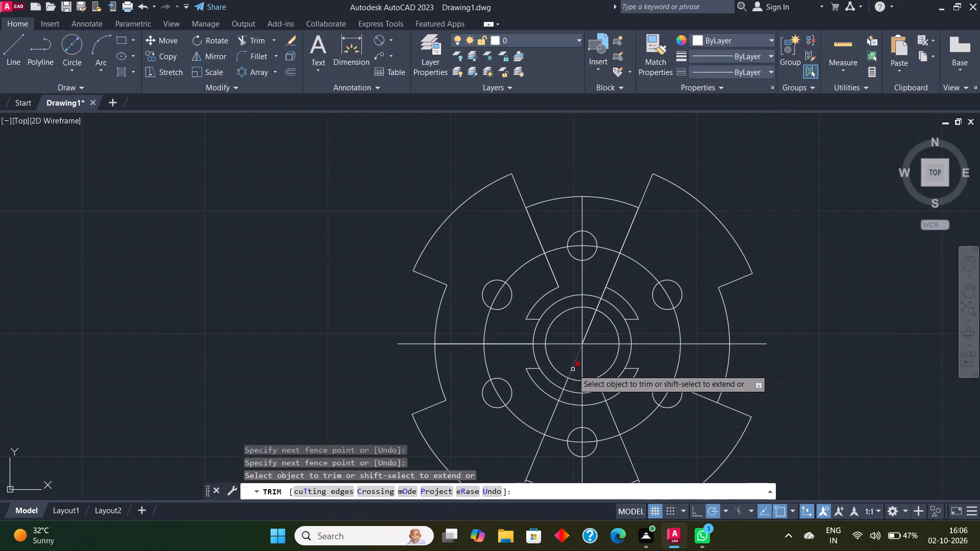
left_click_drag(573, 369, 571, 364)
Trim the steep lower-right angled line from the innermost circle out to the 80 diameter circle.
scroll(600, 386, "down", 2)
scroll(600, 386, "up", 3)
left_click(600, 384)
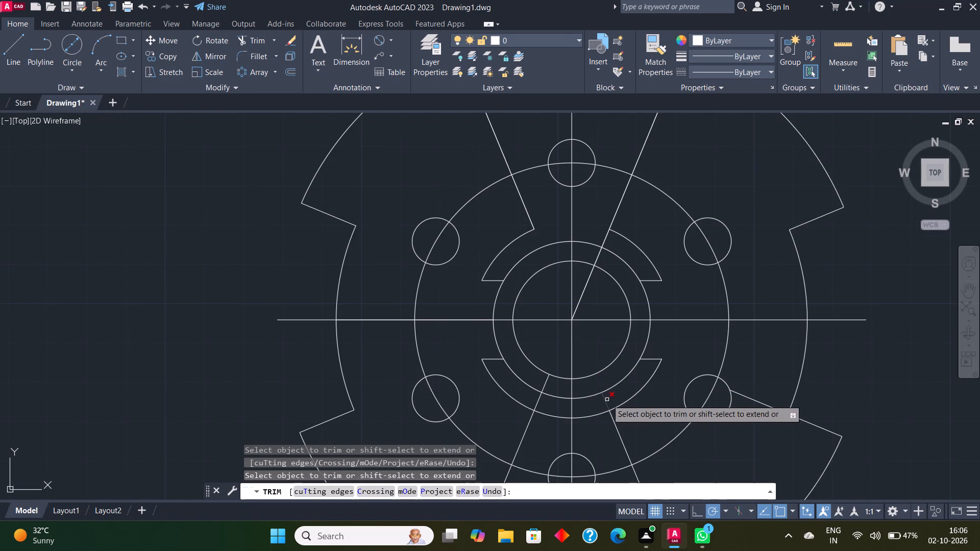
left_click(606, 399)
left_click(616, 427)
Trim the steep lower-left angled line from the 80 diameter circle in to the innermost circle.
scroll(616, 427, "up", 1)
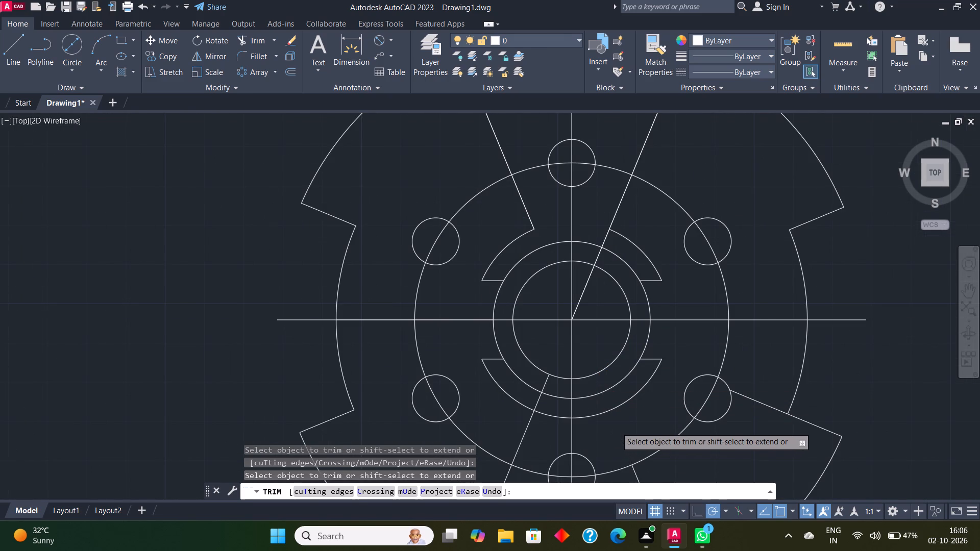
scroll(616, 427, "down", 5)
scroll(628, 438, "up", 1)
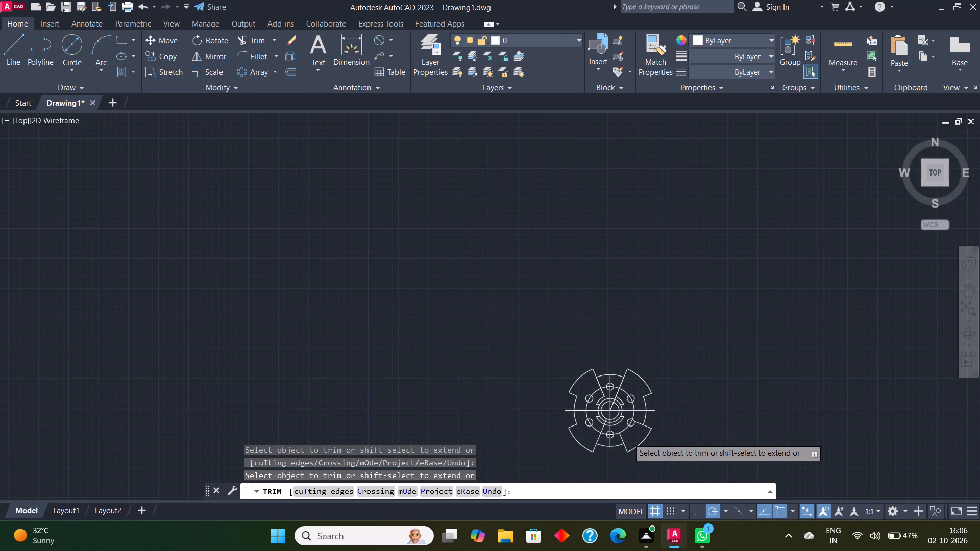
scroll(628, 438, "up", 1)
scroll(567, 412, "up", 2)
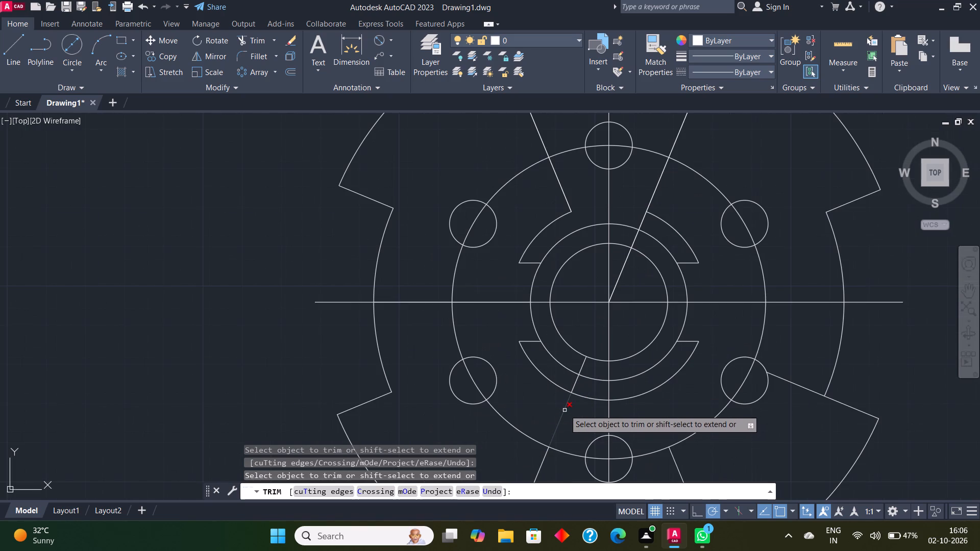
left_click(565, 410)
left_click(576, 387)
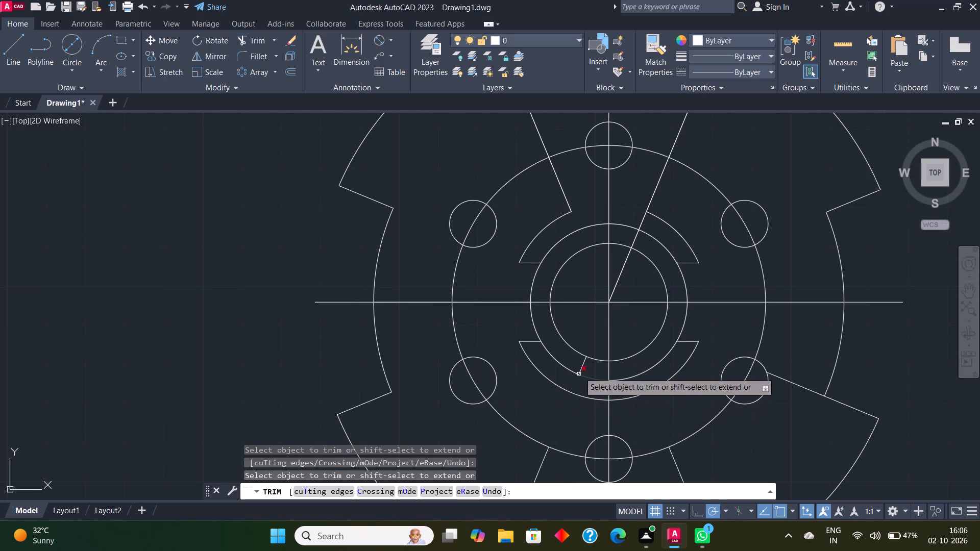
left_click(582, 365)
Trim the steep upper-right angled line from the common centre out to the second circle, and end the trimming.
scroll(582, 364, "up", 1)
scroll(582, 364, "down", 3)
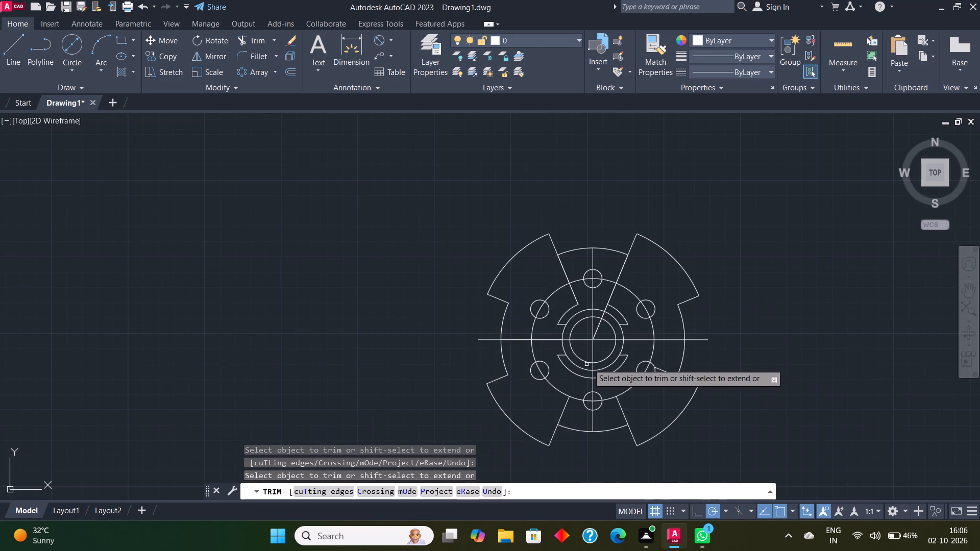
scroll(602, 327, "up", 2)
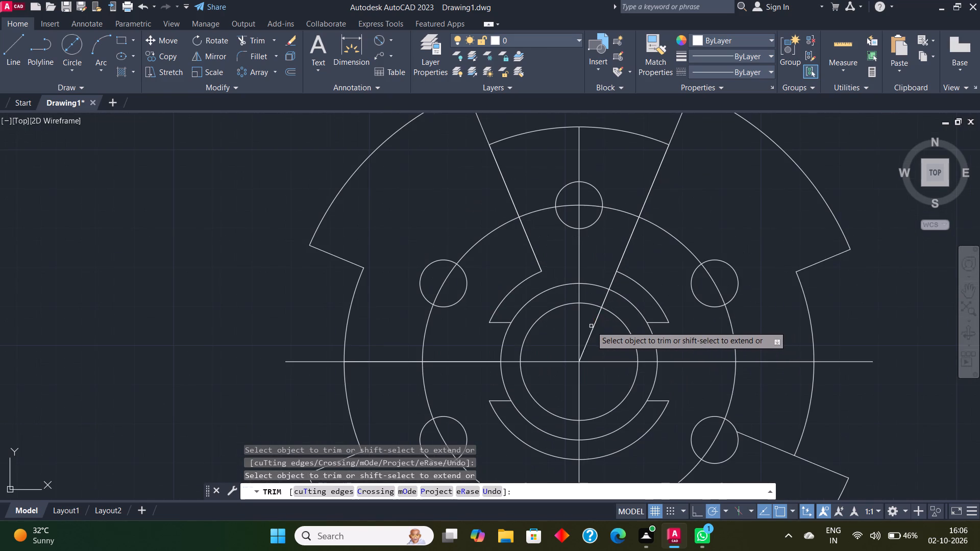
left_click(592, 329)
left_click(593, 331)
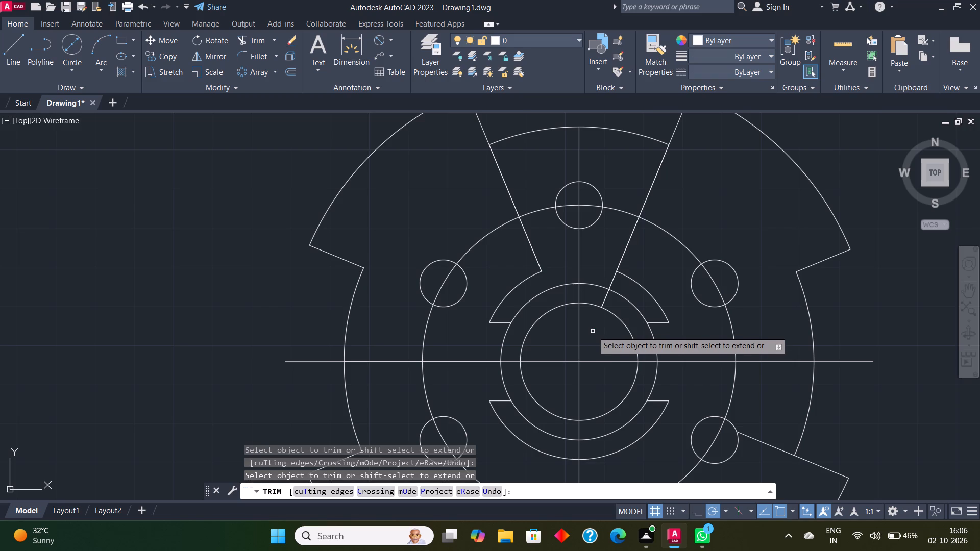
left_click(605, 299)
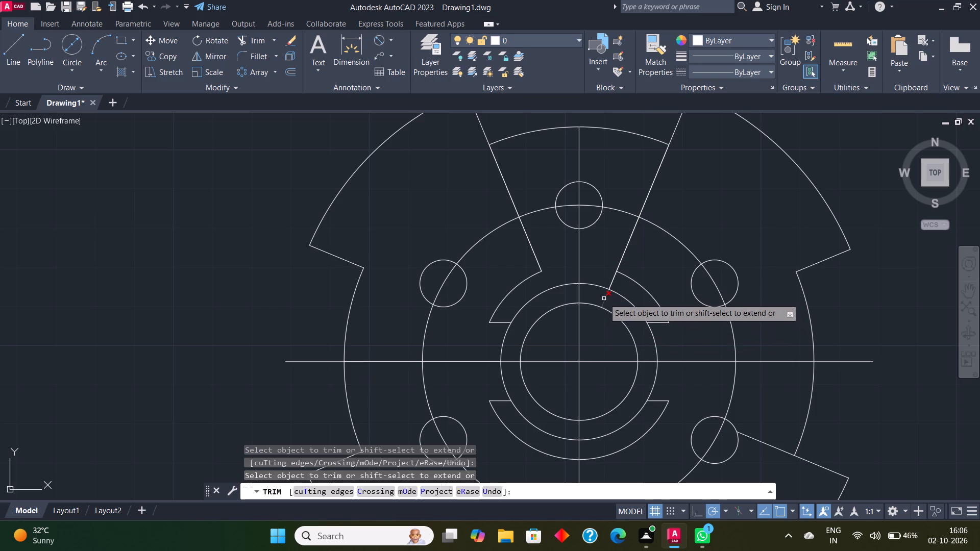
left_click(604, 298)
left_click(614, 279)
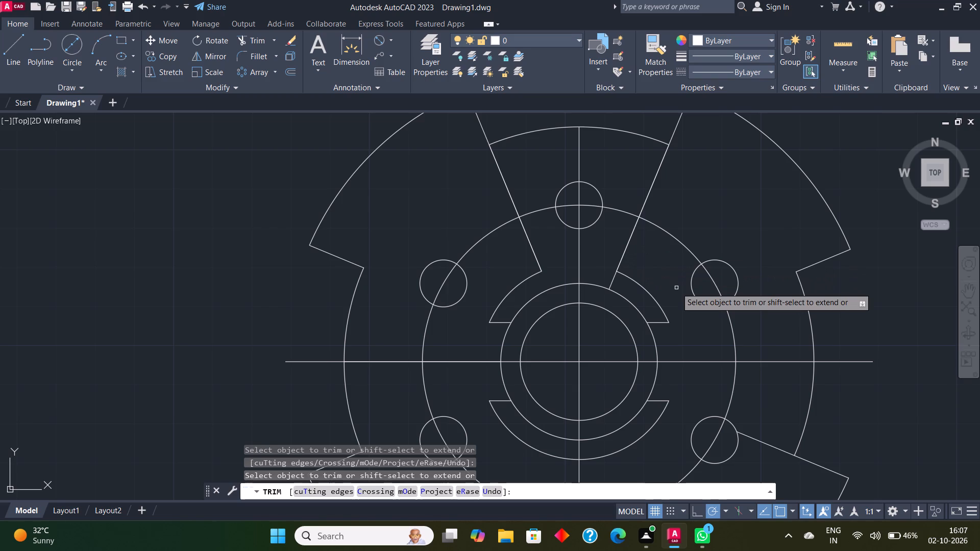
key("Escape")
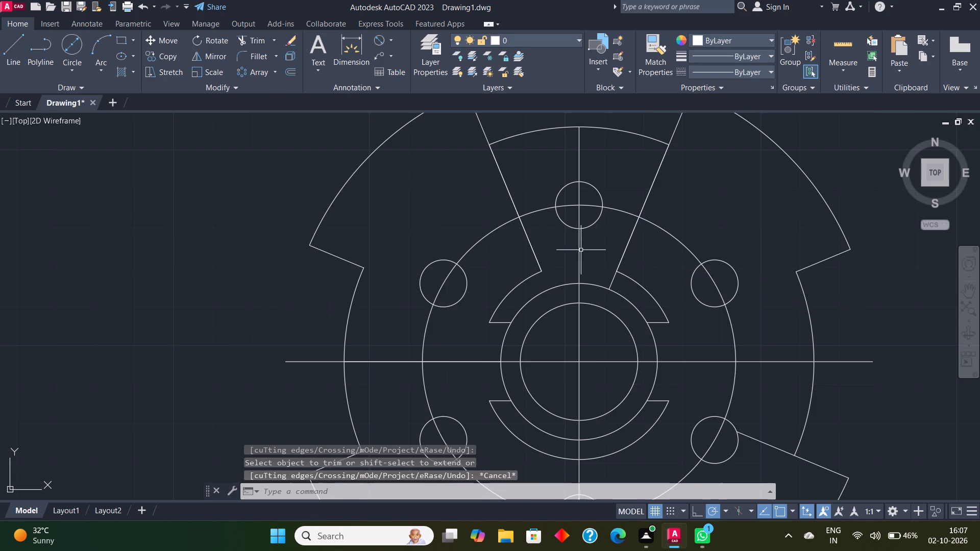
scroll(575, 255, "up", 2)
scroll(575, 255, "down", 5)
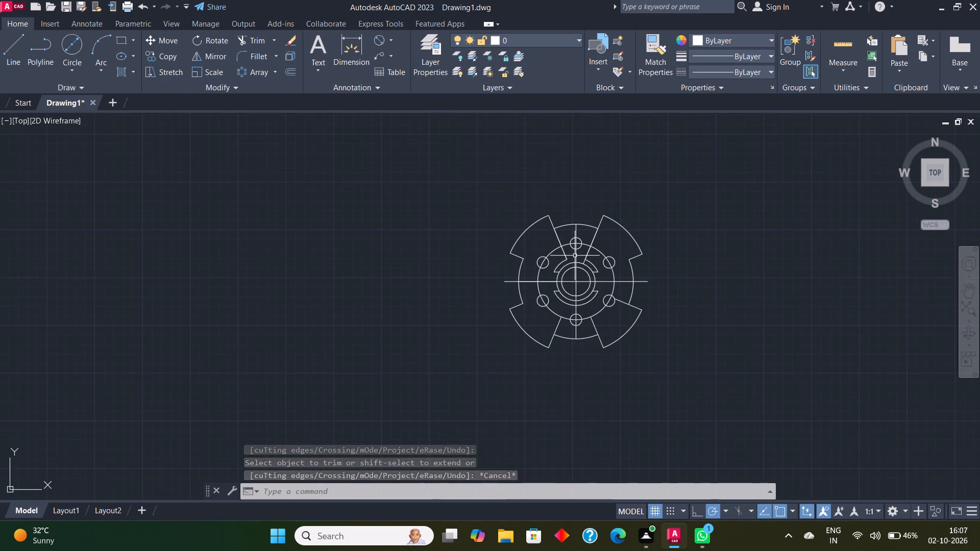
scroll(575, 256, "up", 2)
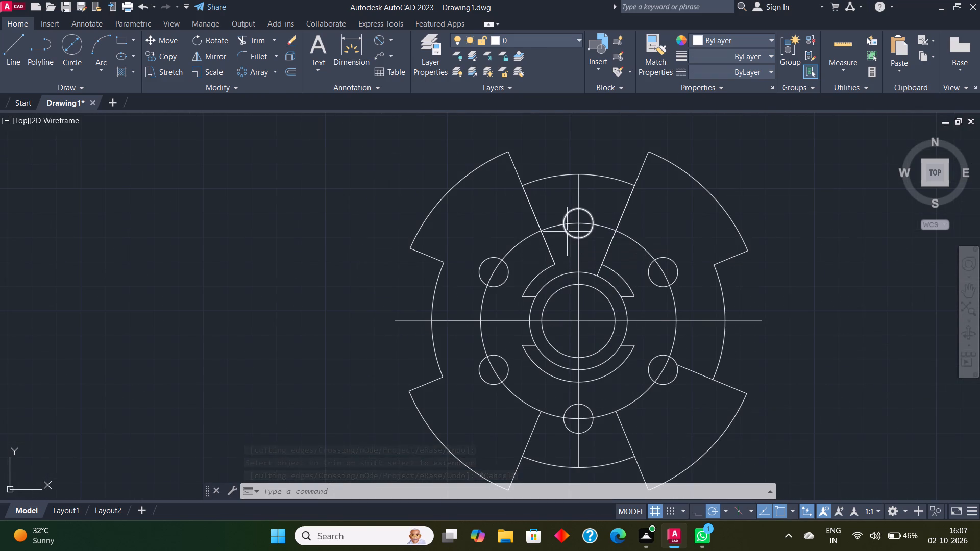
Examine the trimmed profile around the inner circles for leftover line and arc segments.
scroll(558, 242, "up", 1)
scroll(559, 236, "down", 2)
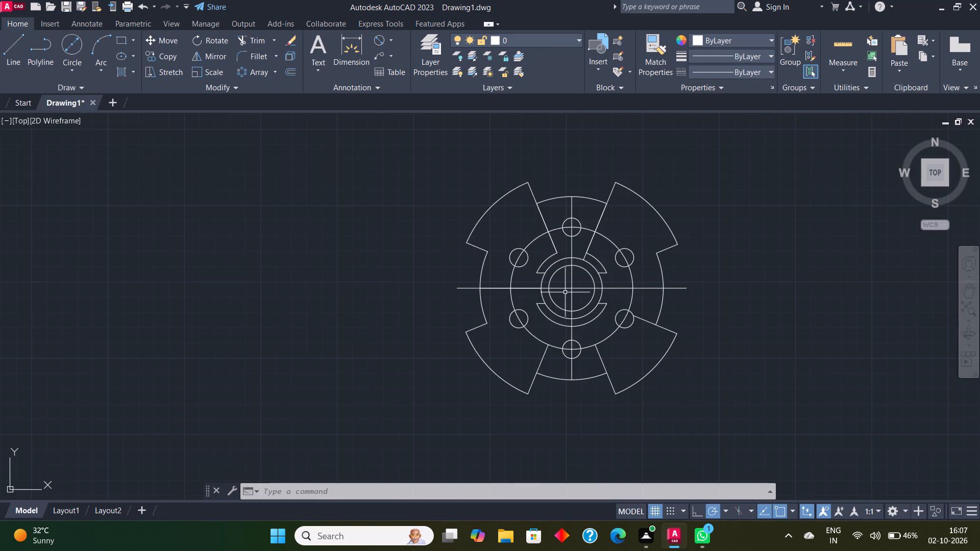
scroll(565, 295, "down", 2)
scroll(570, 285, "up", 4)
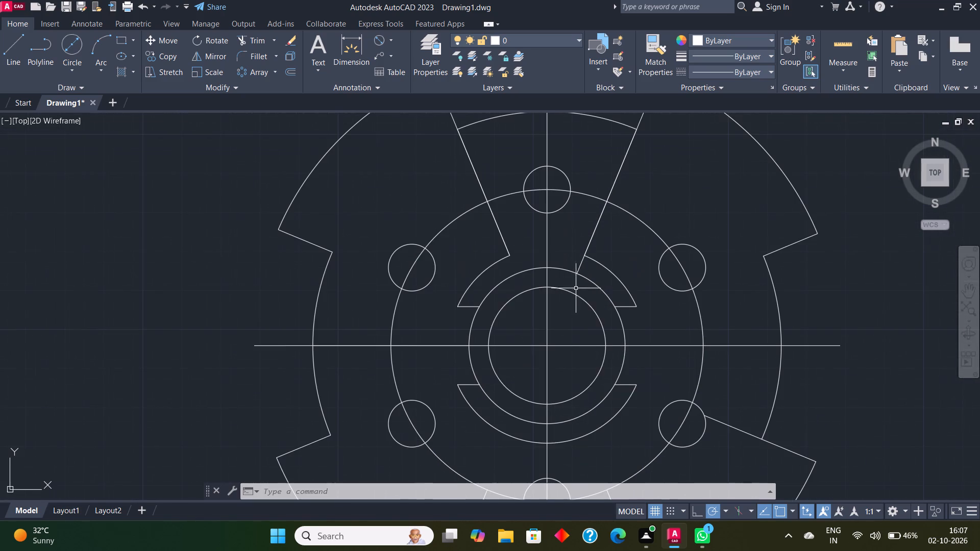
scroll(578, 298, "up", 1)
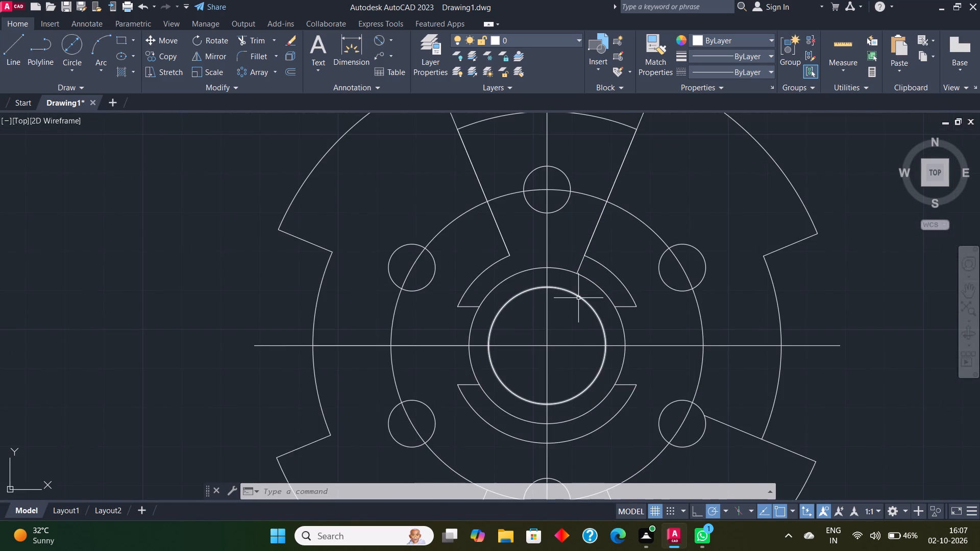
scroll(578, 298, "down", 2)
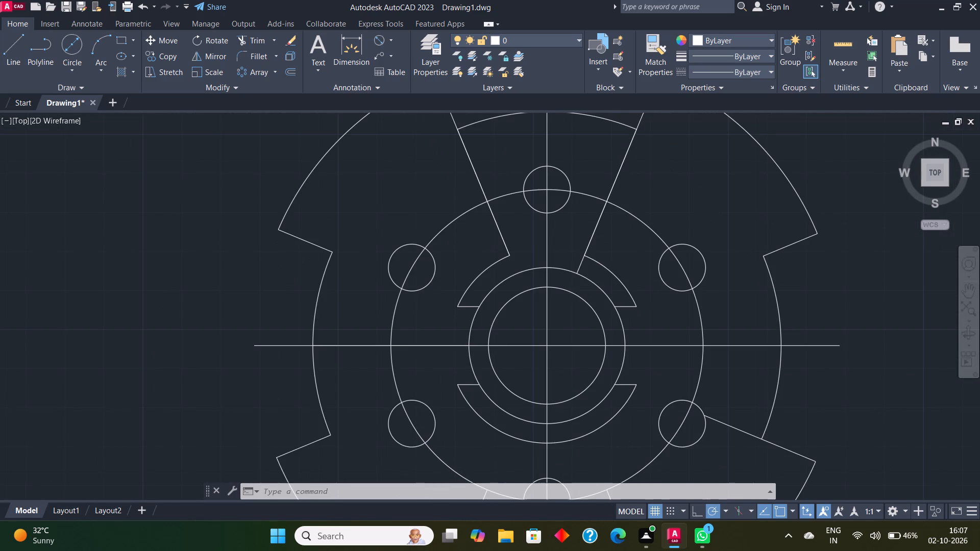
scroll(578, 298, "down", 2)
scroll(578, 298, "up", 2)
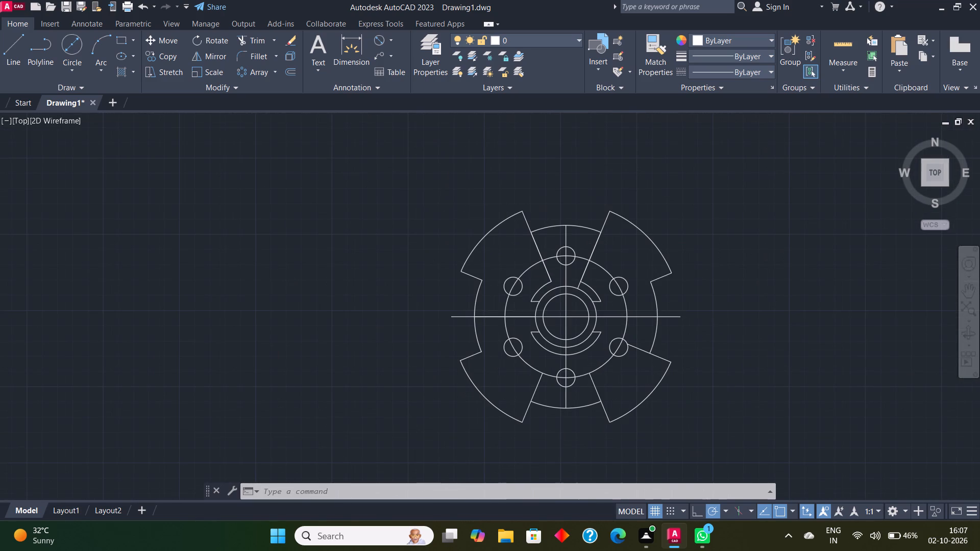
scroll(578, 298, "up", 1)
scroll(578, 298, "down", 2)
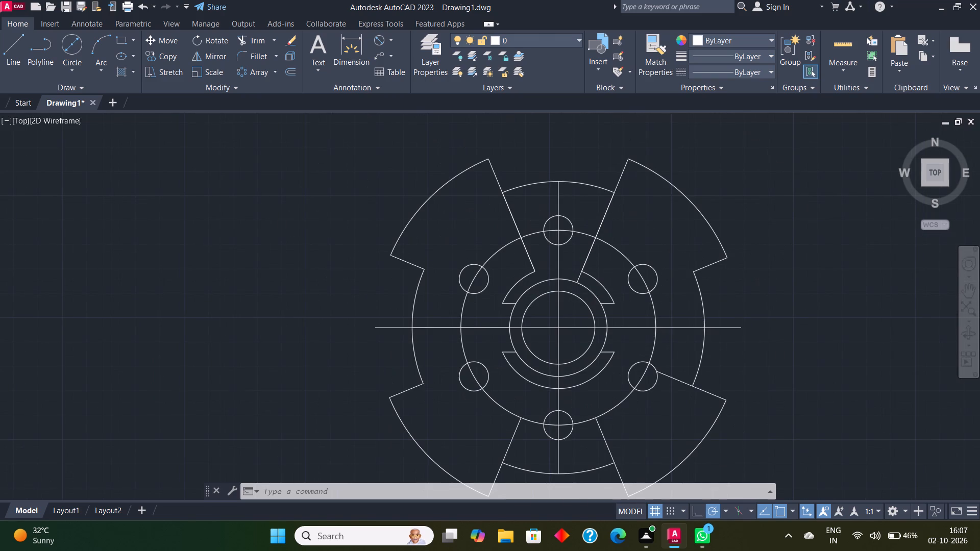
scroll(586, 312, "up", 3)
scroll(585, 310, "down", 3)
scroll(585, 310, "up", 3)
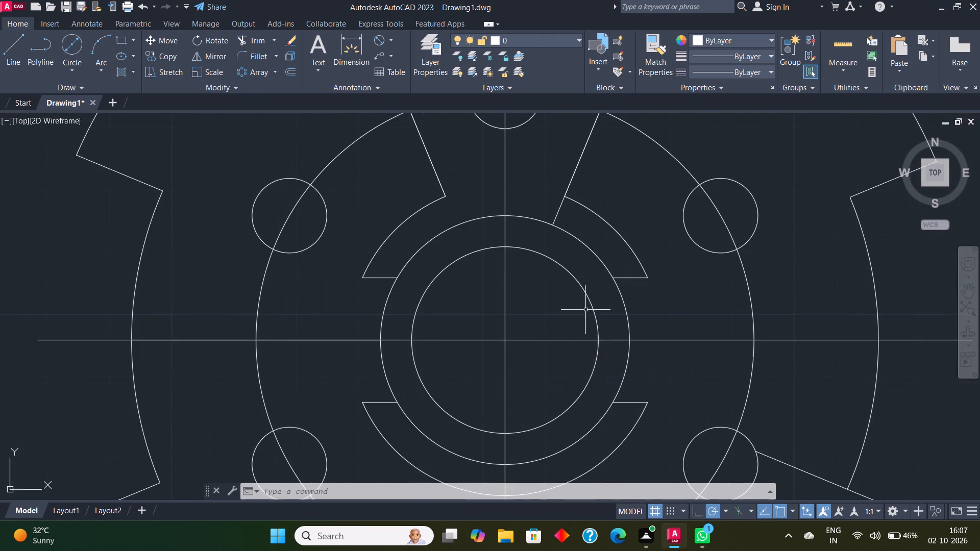
scroll(585, 310, "down", 3)
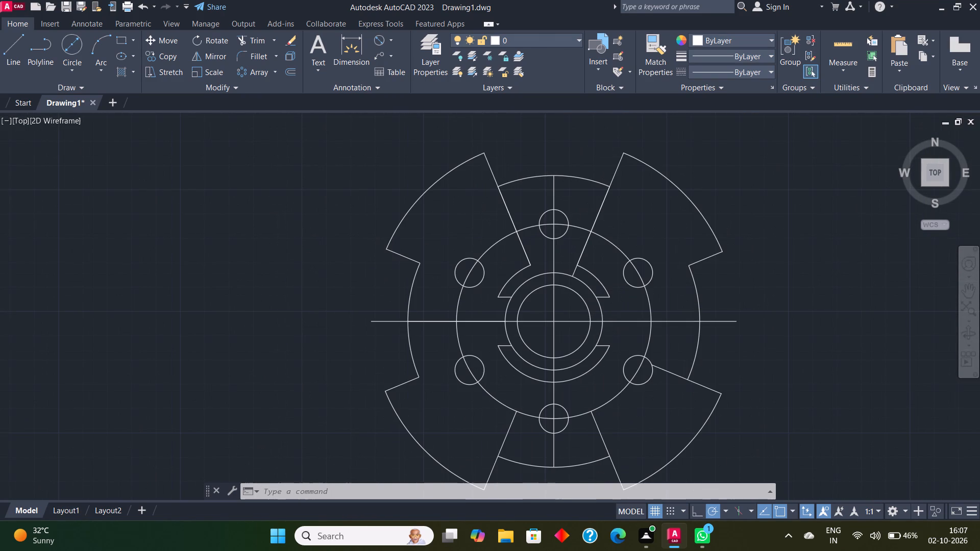
scroll(585, 310, "down", 1)
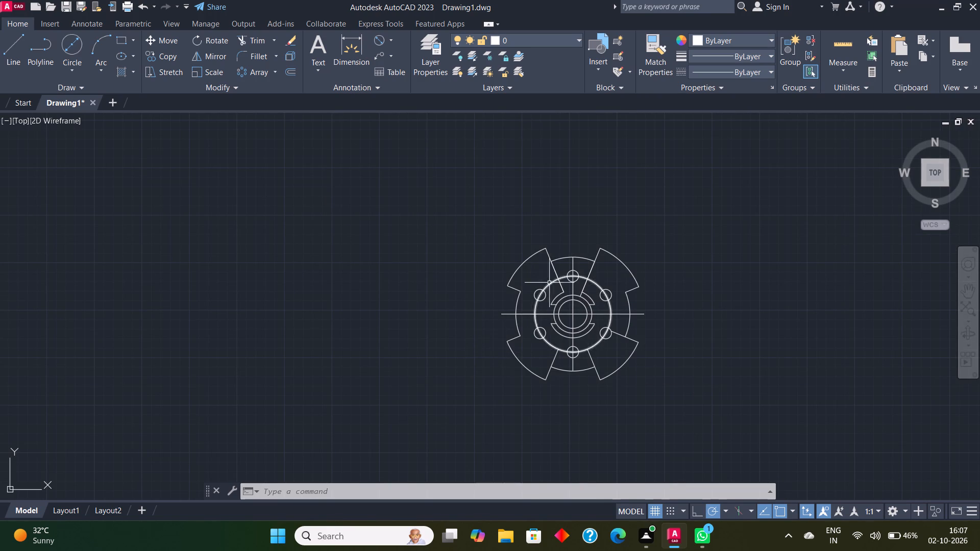
scroll(602, 311, "down", 1)
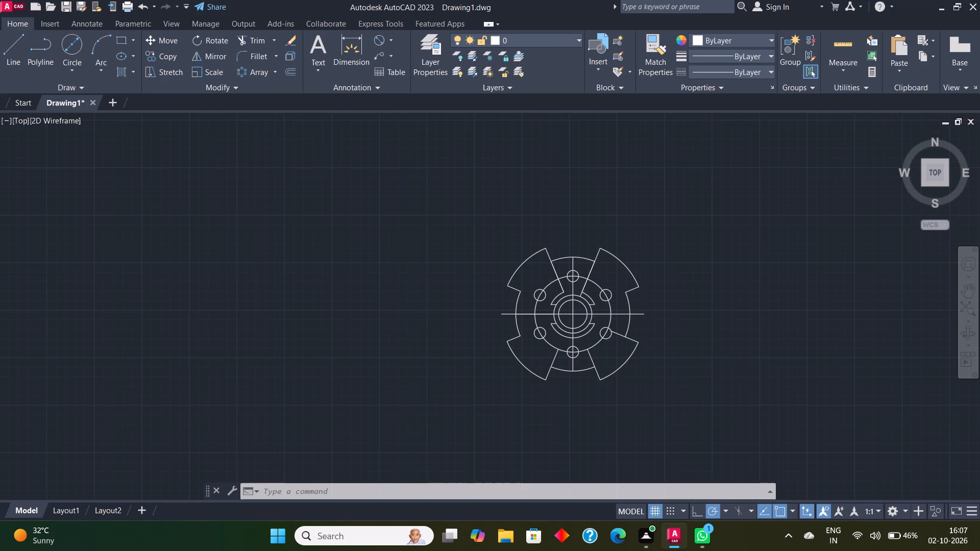
Trim the short stub of the steep upper-right angled line between the third circle's arc and the second circle.
scroll(604, 309, "up", 2)
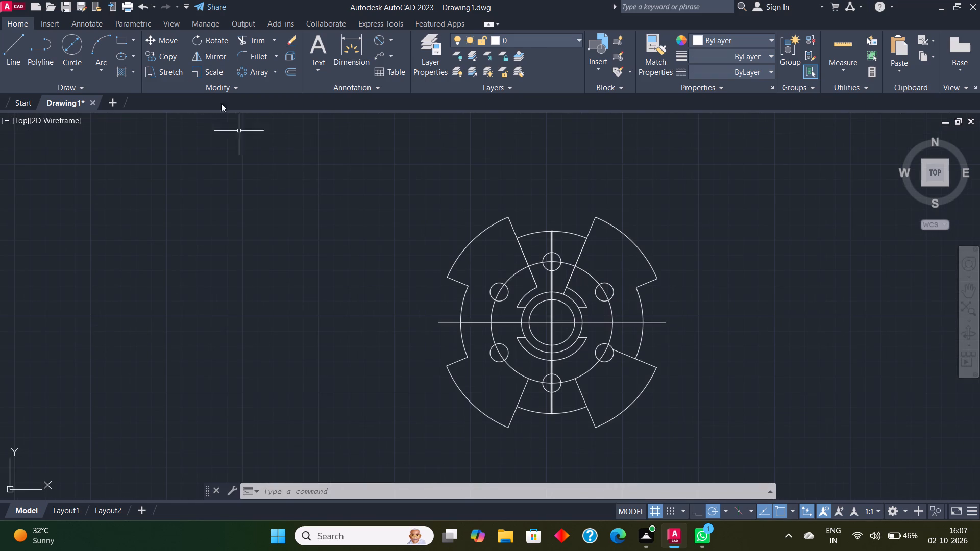
left_click(243, 34)
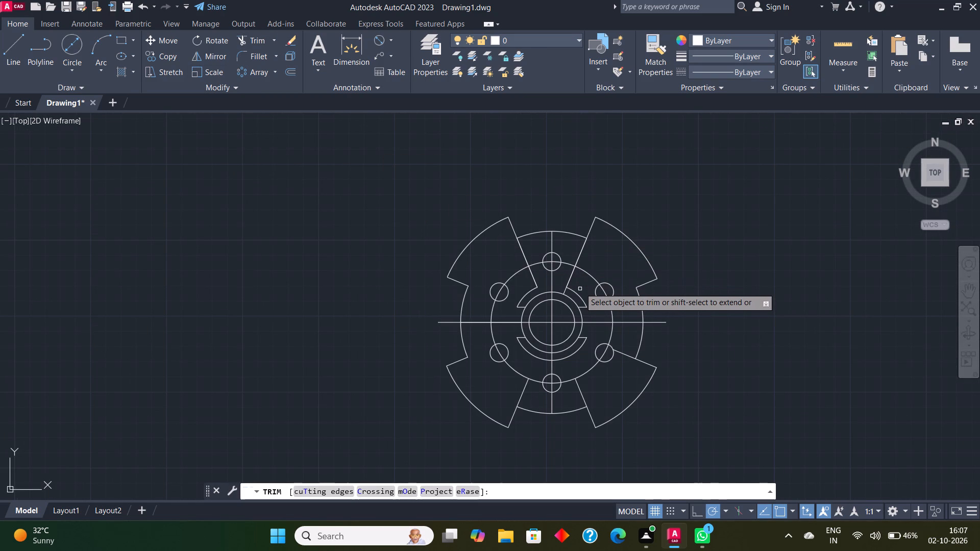
scroll(580, 288, "up", 1)
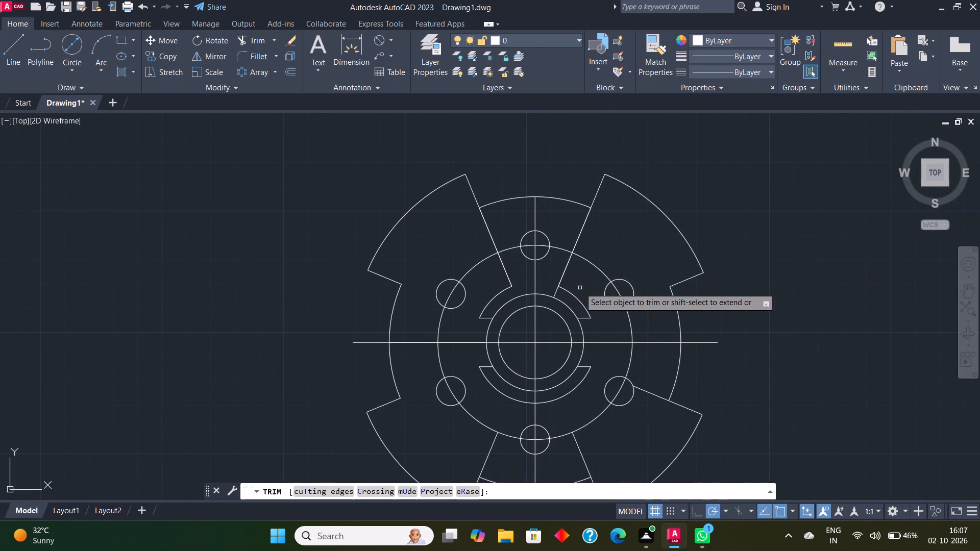
scroll(580, 288, "up", 1)
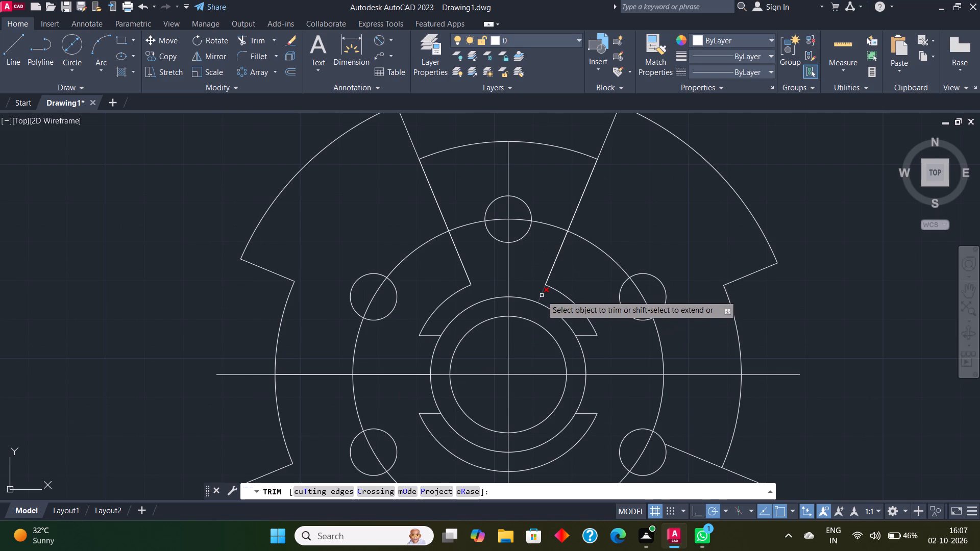
left_click(542, 294)
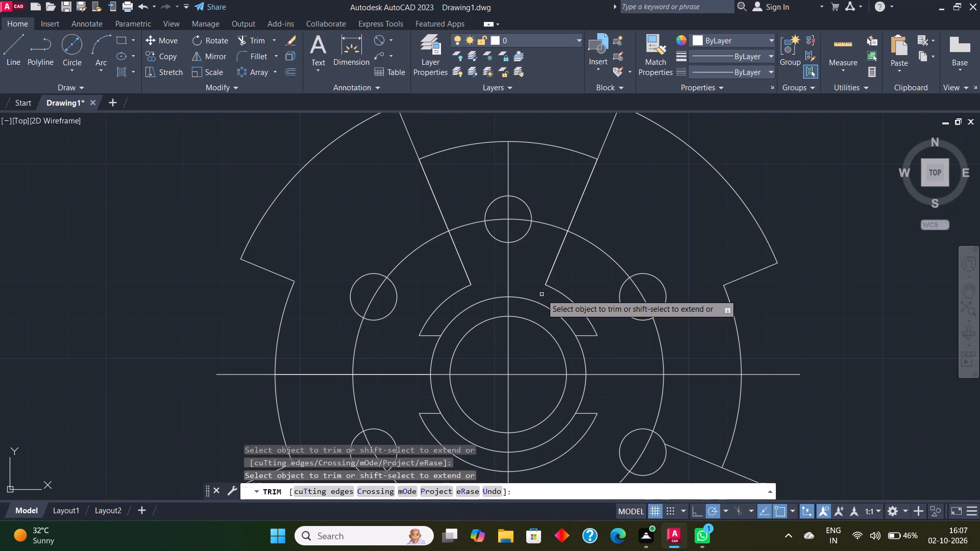
Trim the upper and lower arcs of the second circle between the short horizontal notch edges, and end the trimming.
scroll(602, 299, "down", 1)
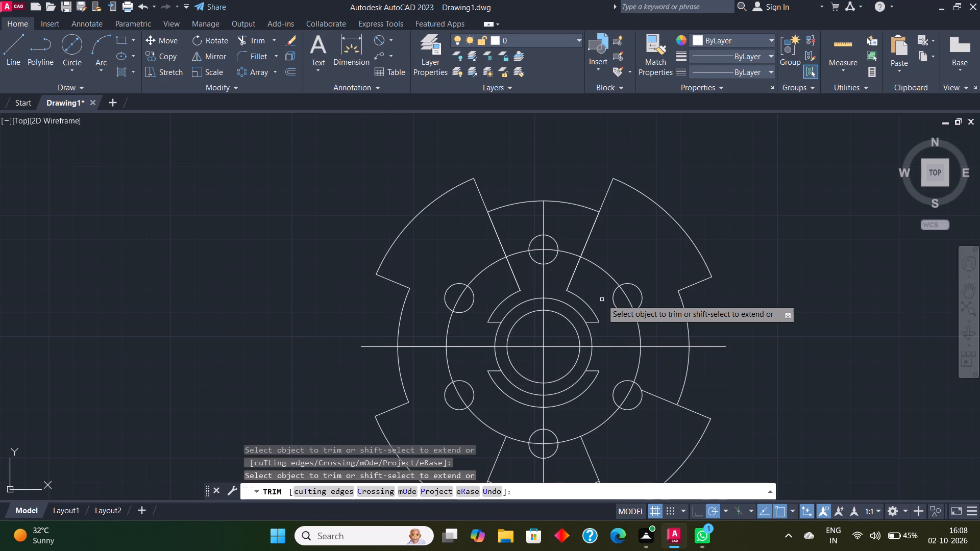
left_click(515, 310)
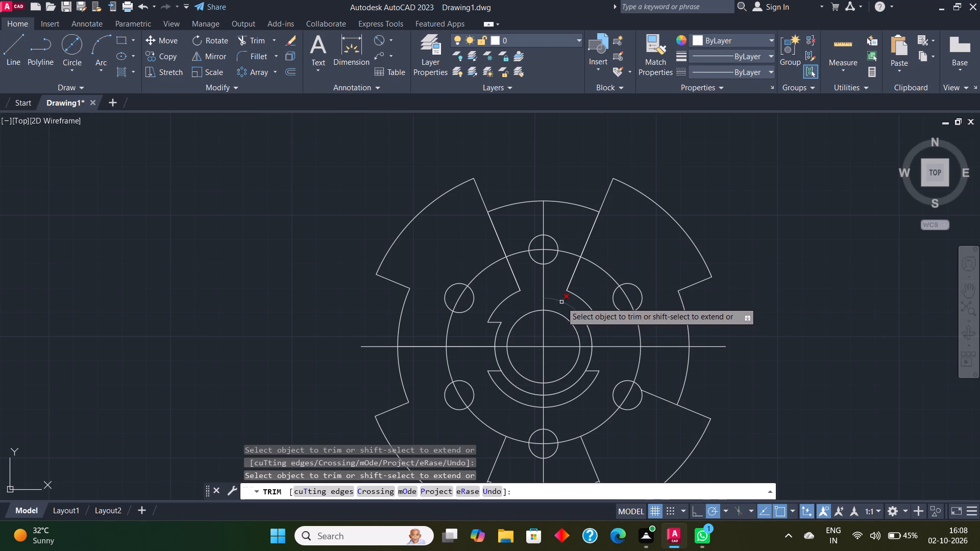
left_click(561, 302)
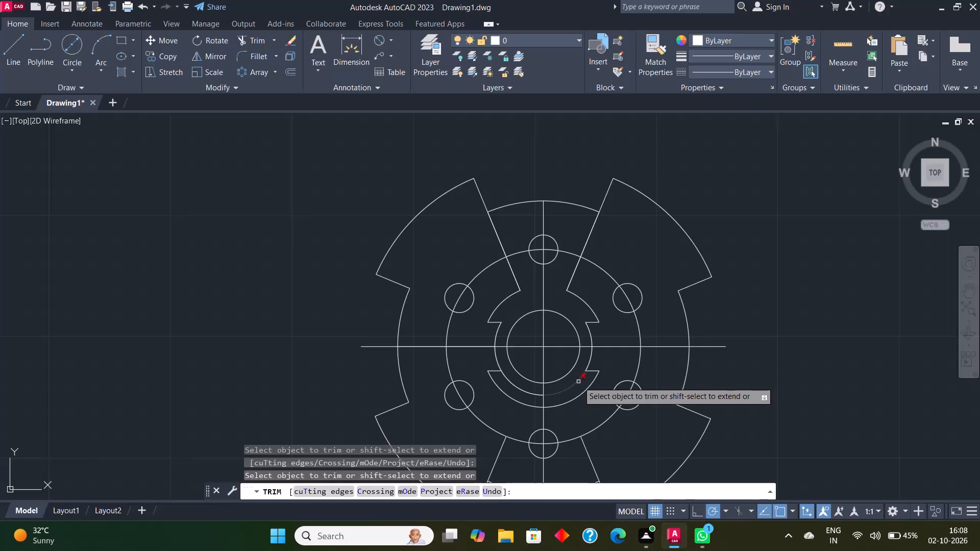
left_click(575, 384)
left_click(519, 389)
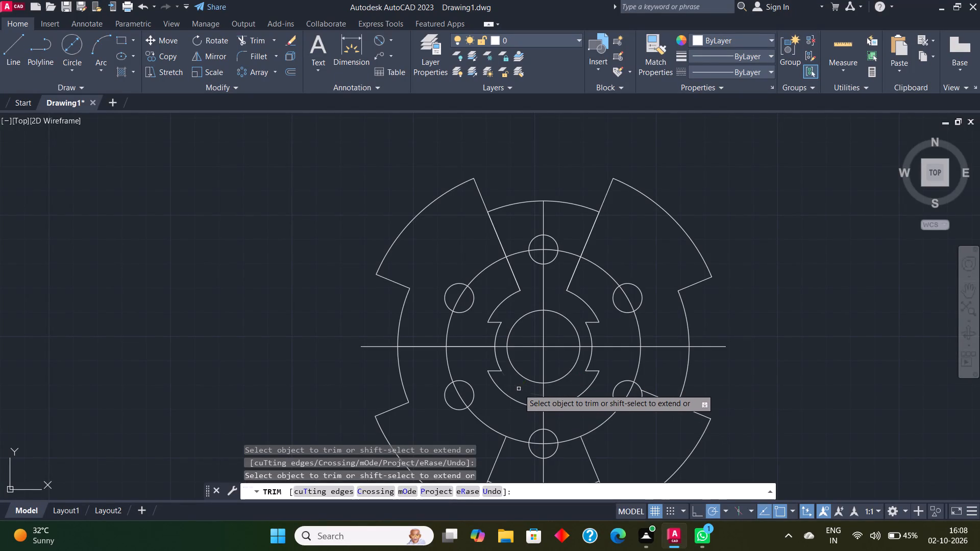
key("Escape")
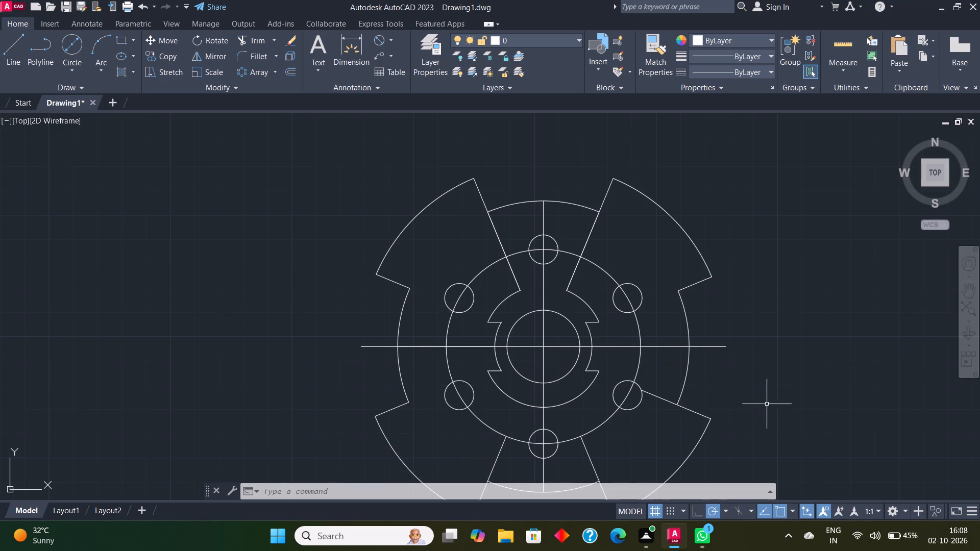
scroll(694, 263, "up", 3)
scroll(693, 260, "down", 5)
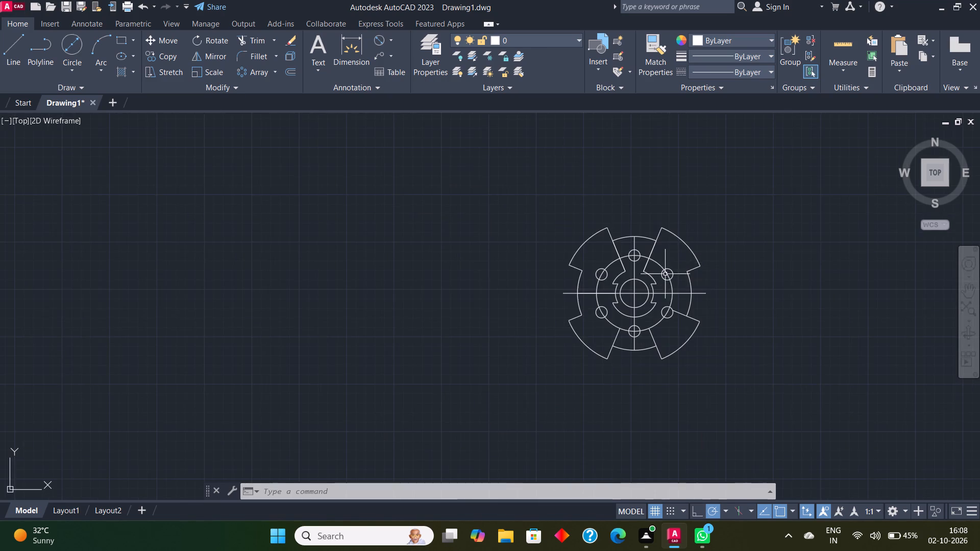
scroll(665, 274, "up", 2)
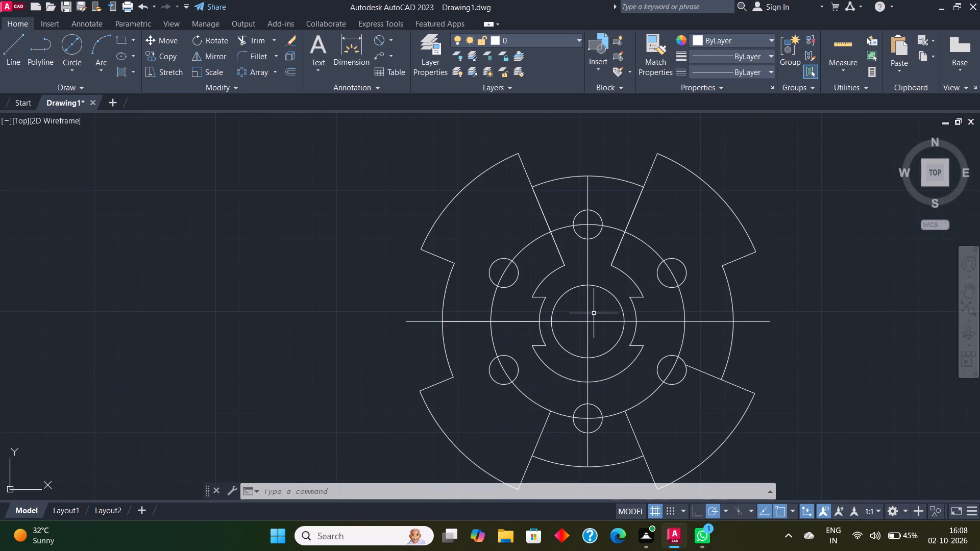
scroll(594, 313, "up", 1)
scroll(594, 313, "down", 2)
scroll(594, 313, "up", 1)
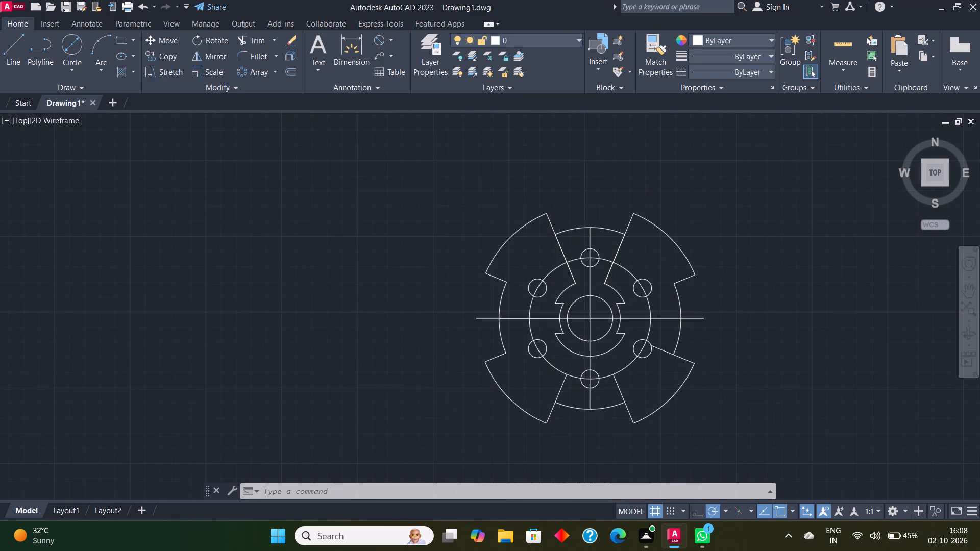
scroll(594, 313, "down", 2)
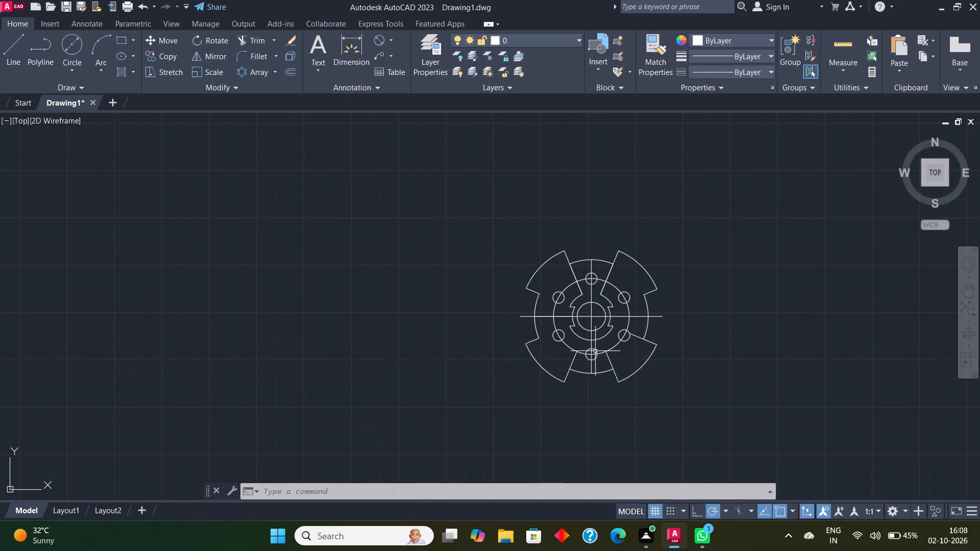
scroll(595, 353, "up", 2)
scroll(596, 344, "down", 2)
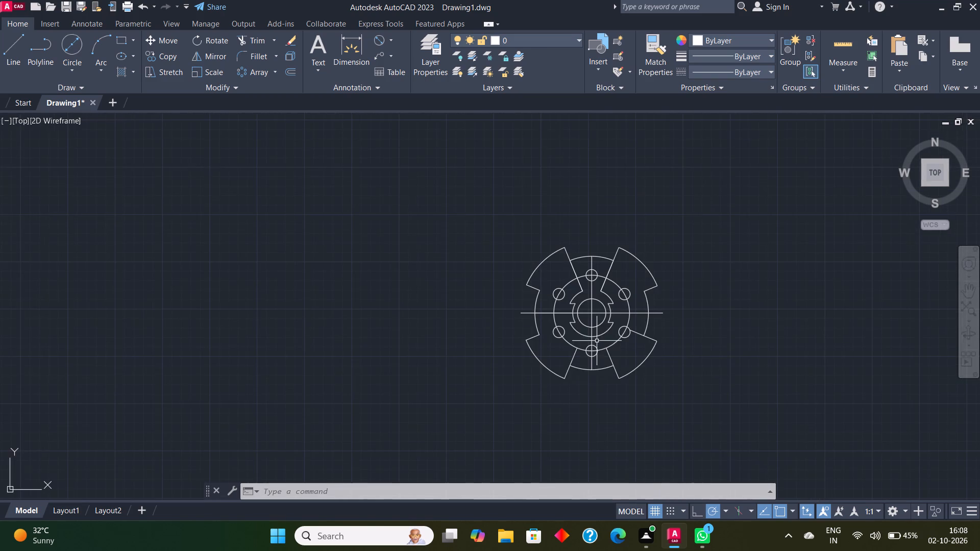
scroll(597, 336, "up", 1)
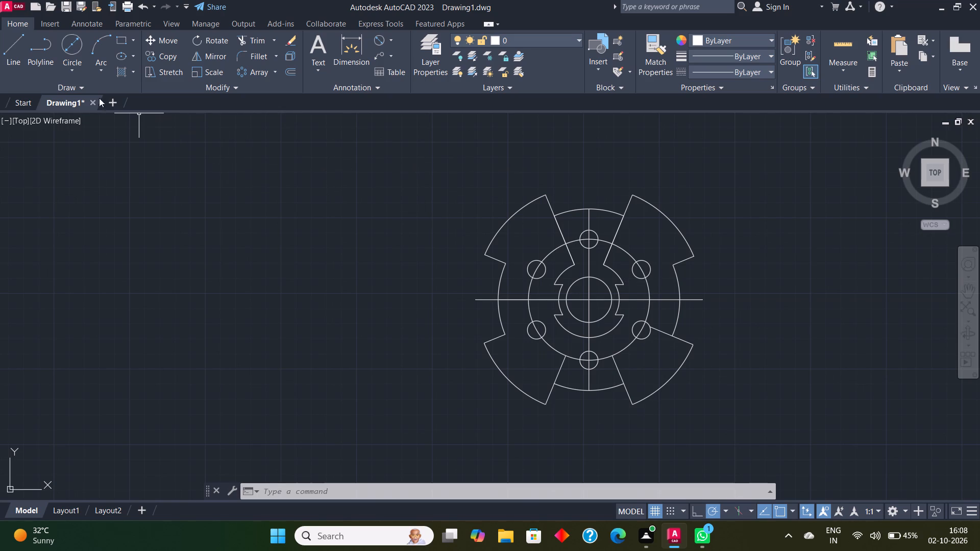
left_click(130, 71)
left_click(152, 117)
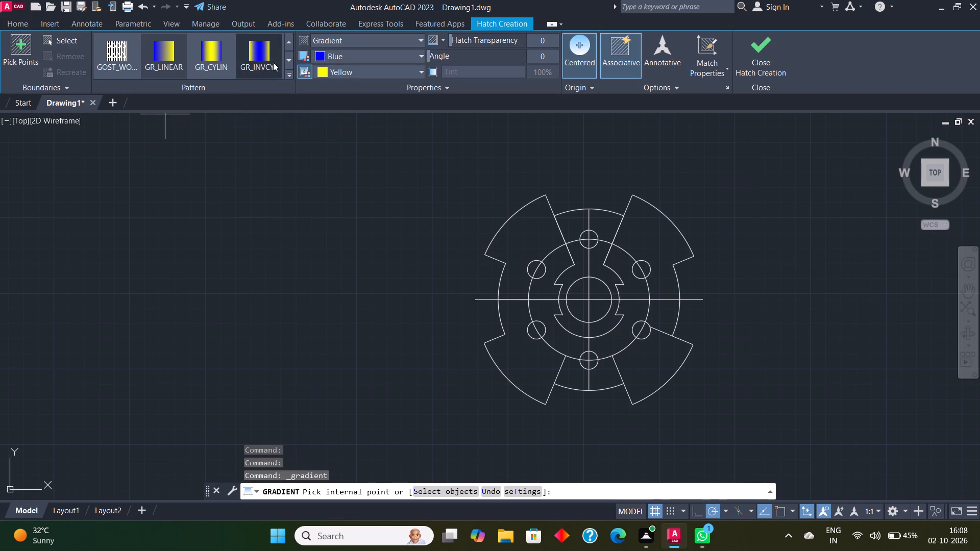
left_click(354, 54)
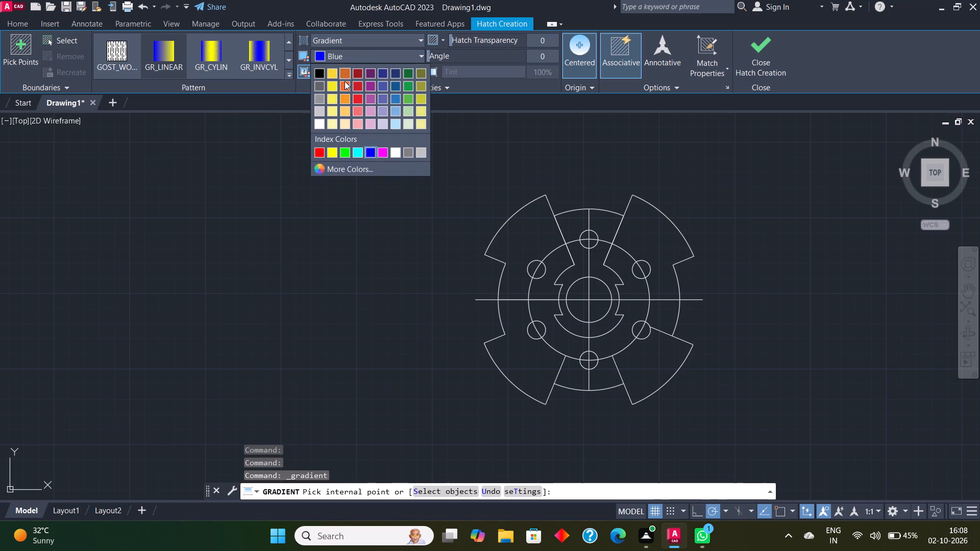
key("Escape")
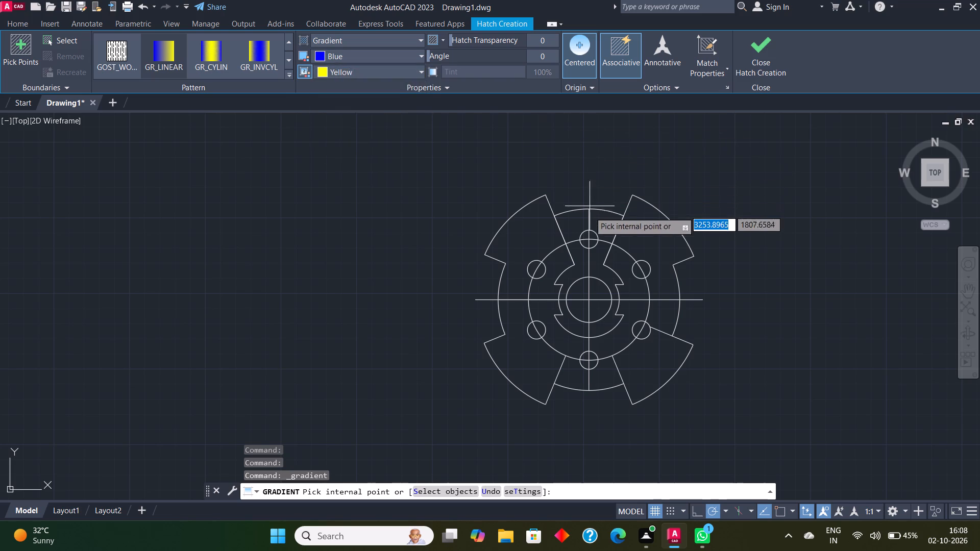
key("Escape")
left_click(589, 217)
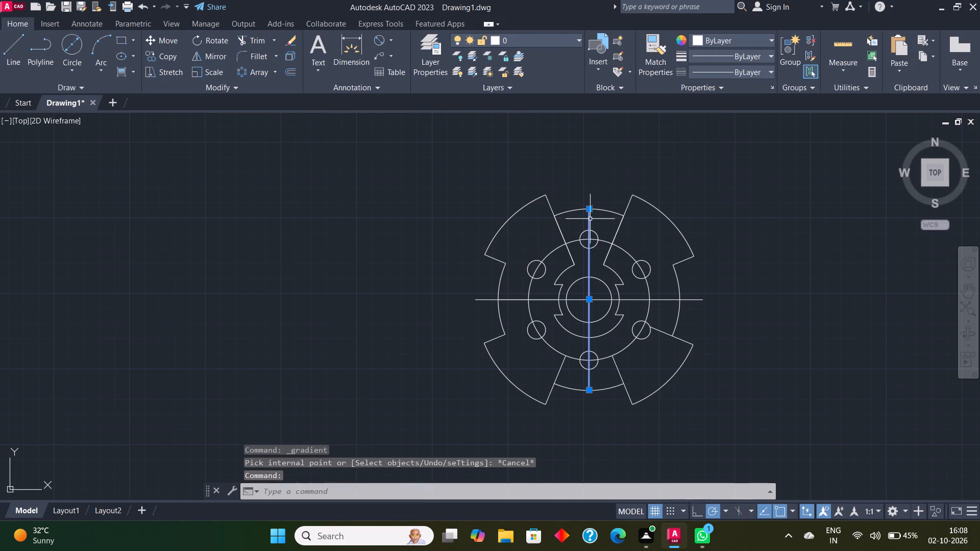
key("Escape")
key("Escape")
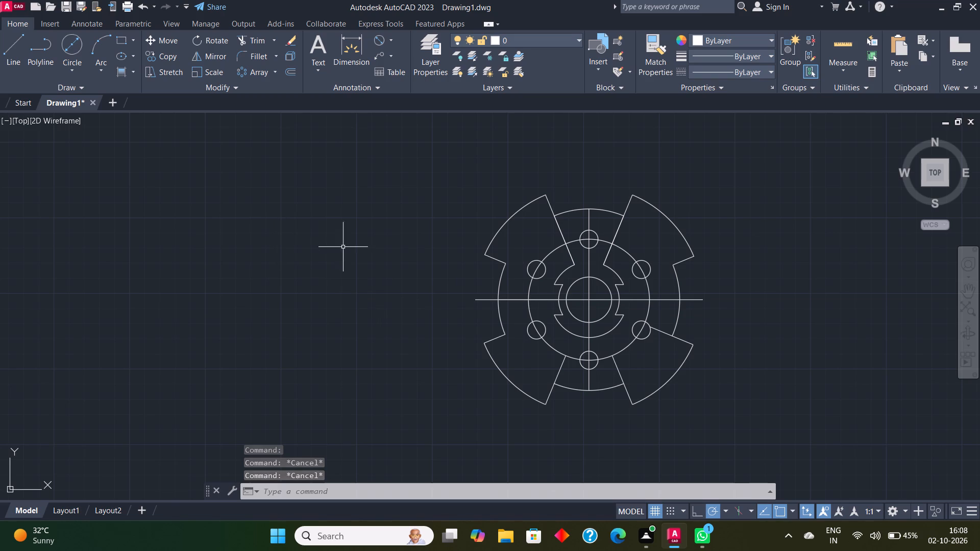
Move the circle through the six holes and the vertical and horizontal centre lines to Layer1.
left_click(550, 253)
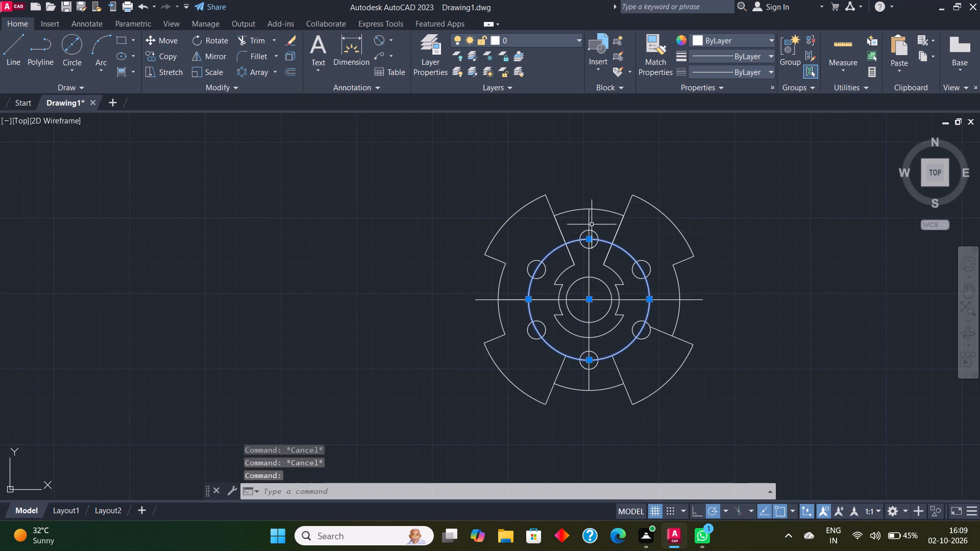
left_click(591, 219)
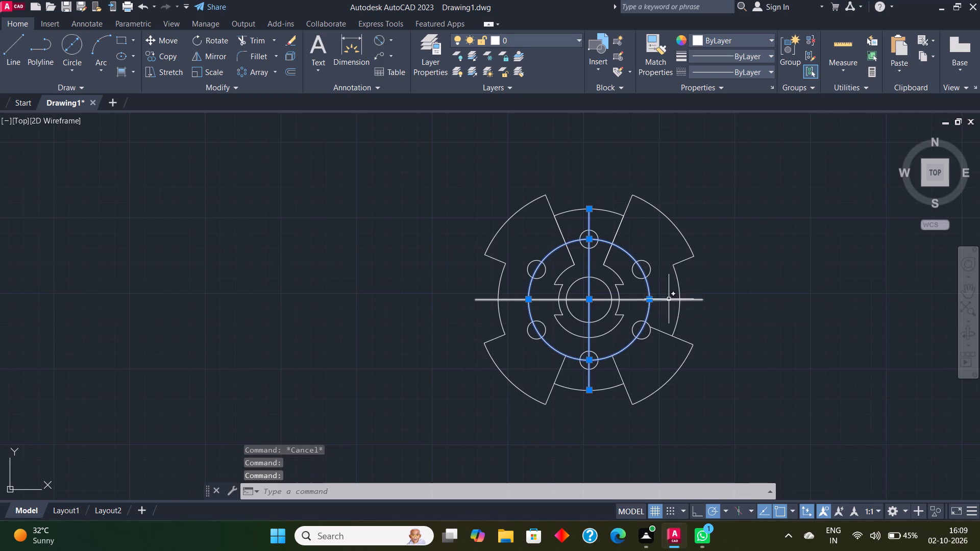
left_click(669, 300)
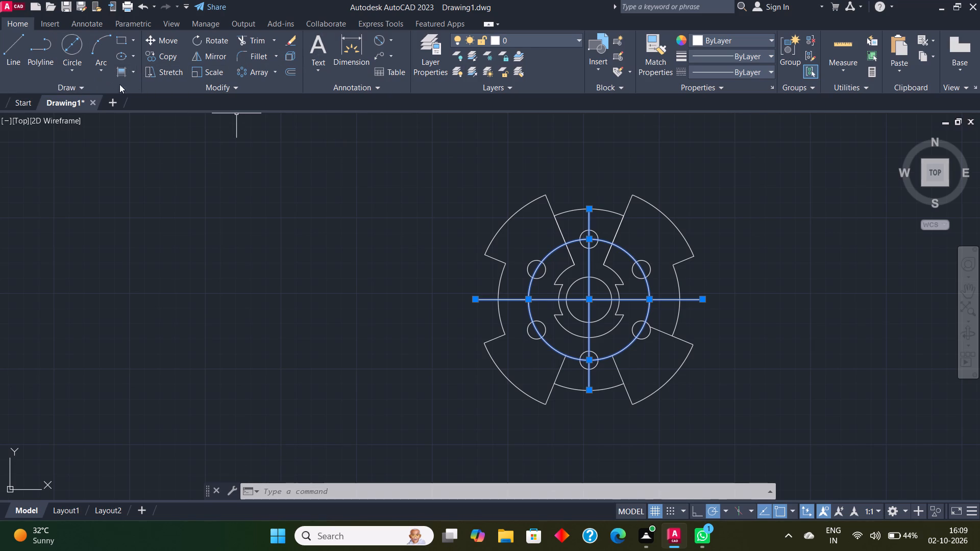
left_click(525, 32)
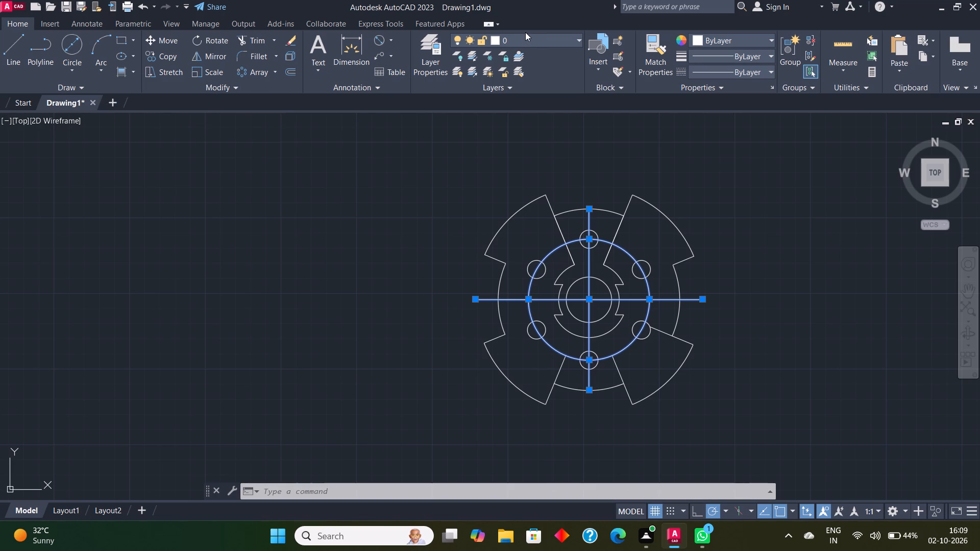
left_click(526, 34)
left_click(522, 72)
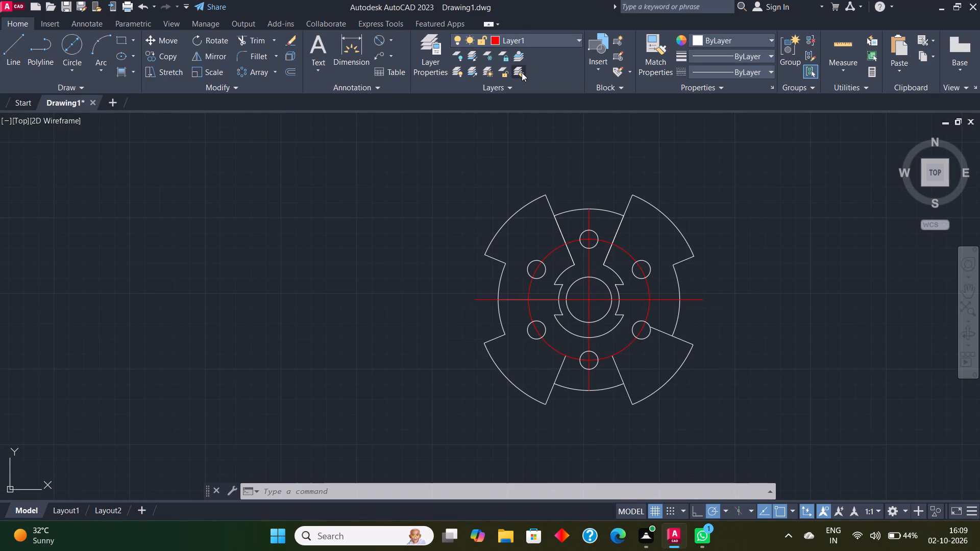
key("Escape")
Examine how the centre lines and the hole circle display on Layer1 at different magnifications.
scroll(648, 277, "down", 4)
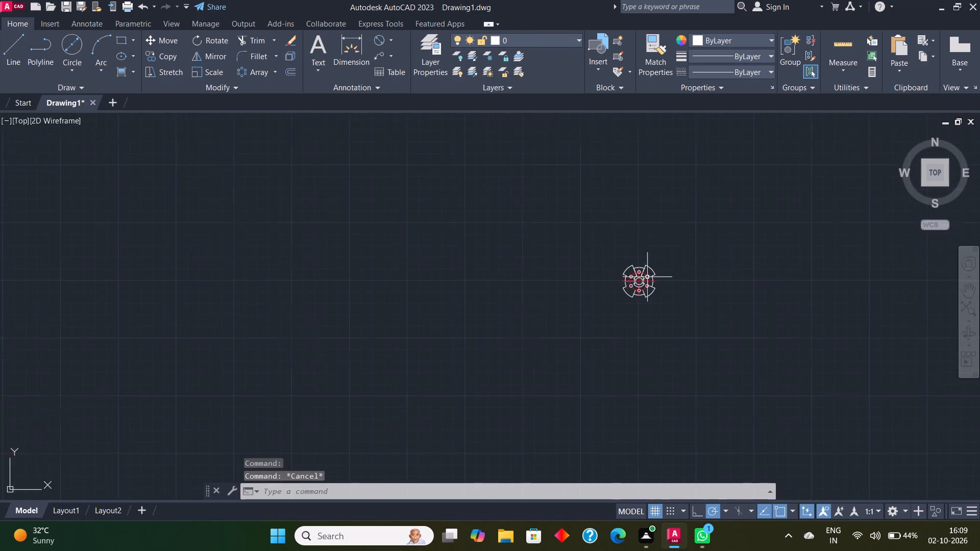
scroll(643, 275, "up", 8)
scroll(600, 267, "up", 2)
scroll(599, 264, "down", 5)
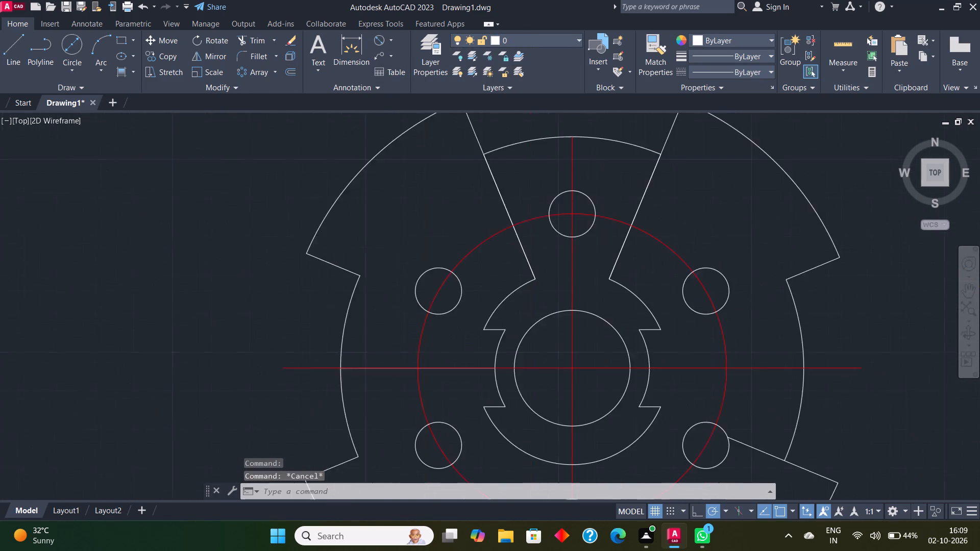
scroll(599, 264, "down", 1)
scroll(599, 264, "up", 1)
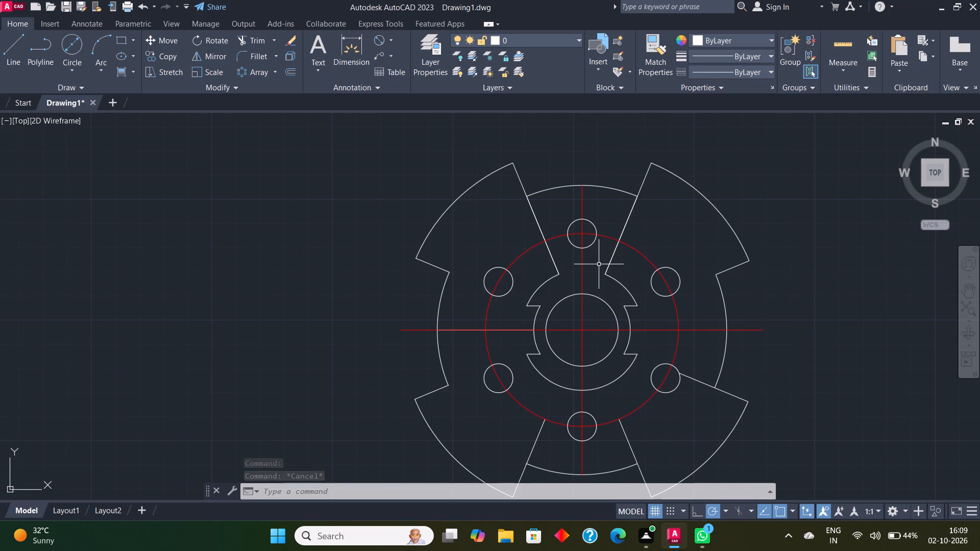
scroll(578, 208, "down", 3)
scroll(585, 211, "up", 5)
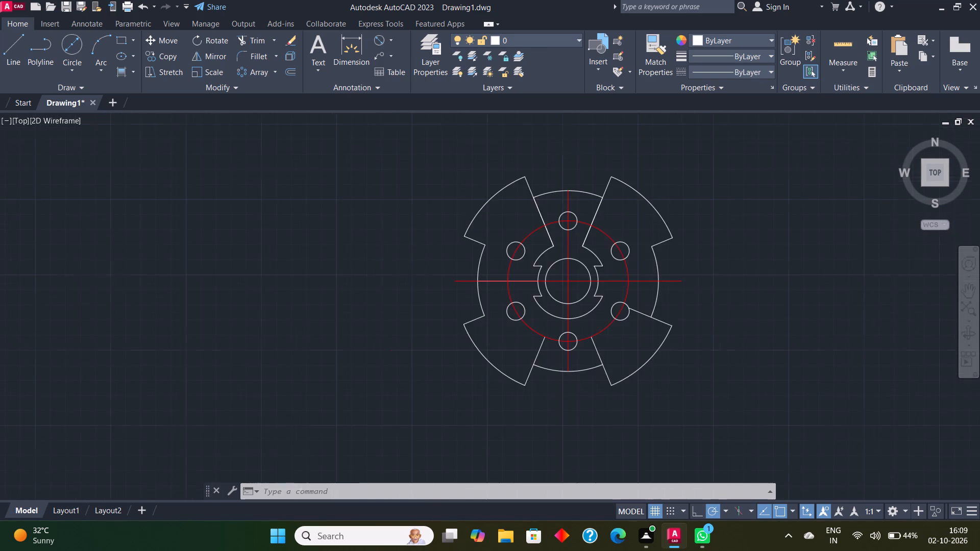
scroll(585, 211, "up", 2)
scroll(585, 211, "down", 5)
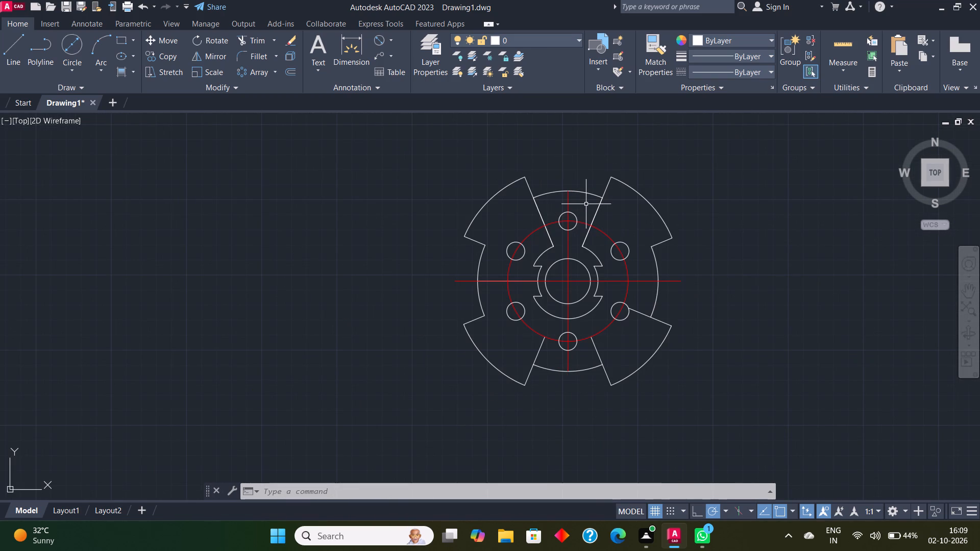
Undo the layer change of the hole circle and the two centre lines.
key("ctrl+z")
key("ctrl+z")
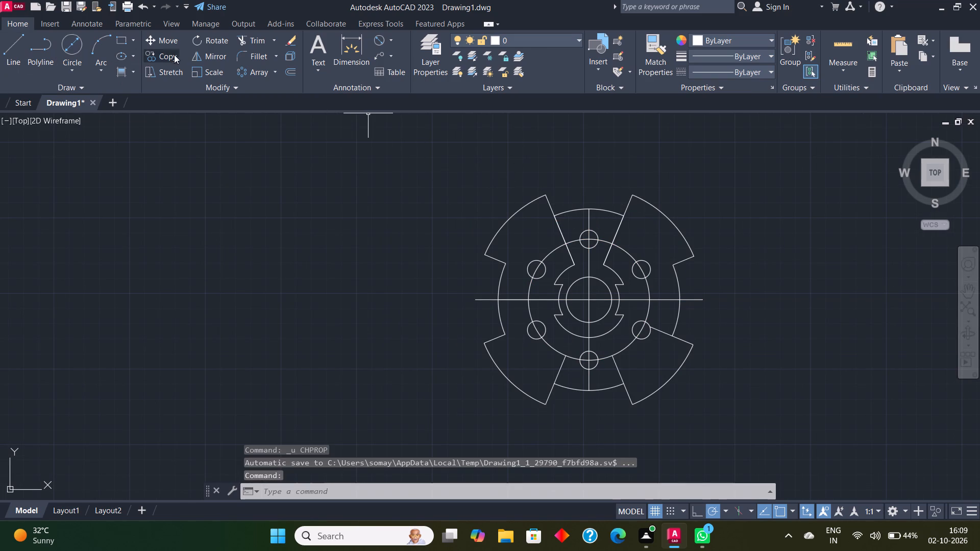
Create a new layer based on layer 0 in the Layer Properties Manager.
left_click(509, 38)
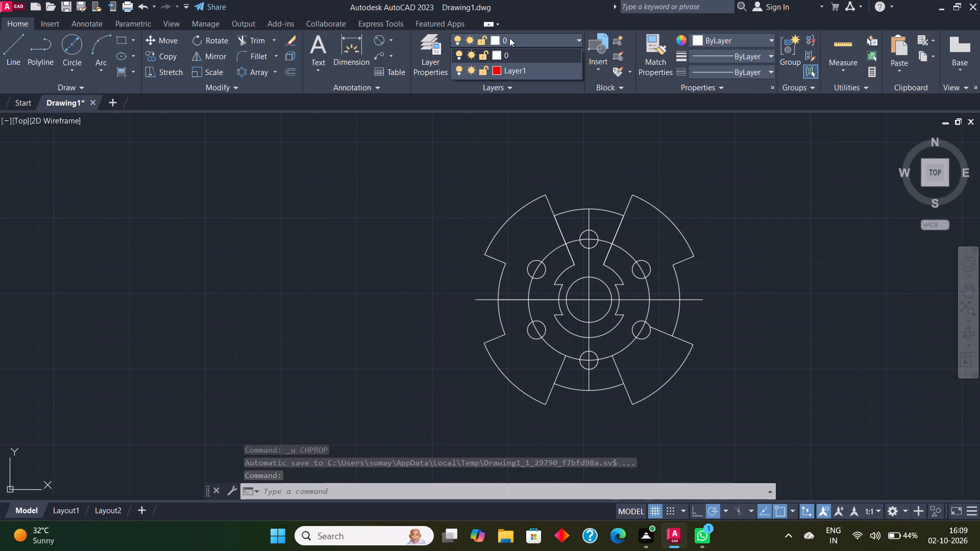
left_click(510, 39)
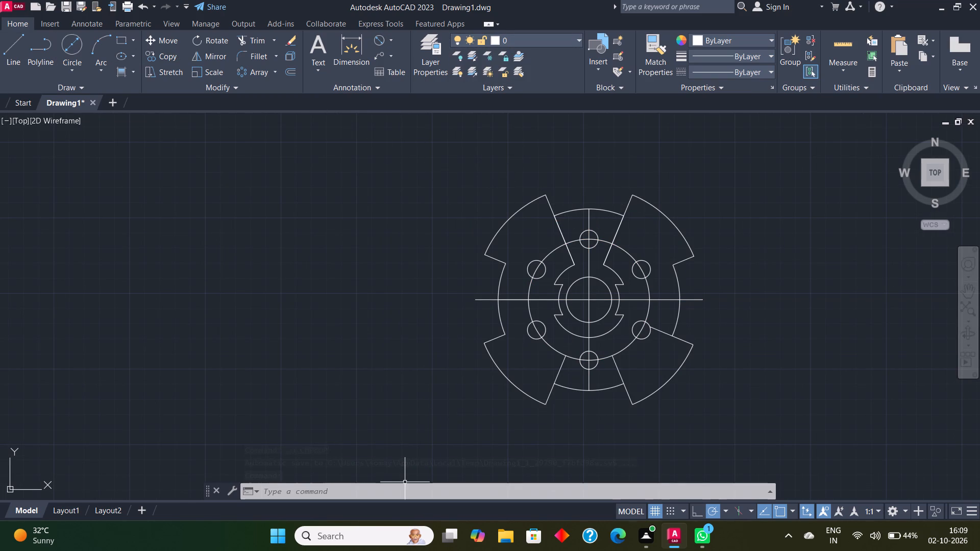
left_click(400, 491)
type("la")
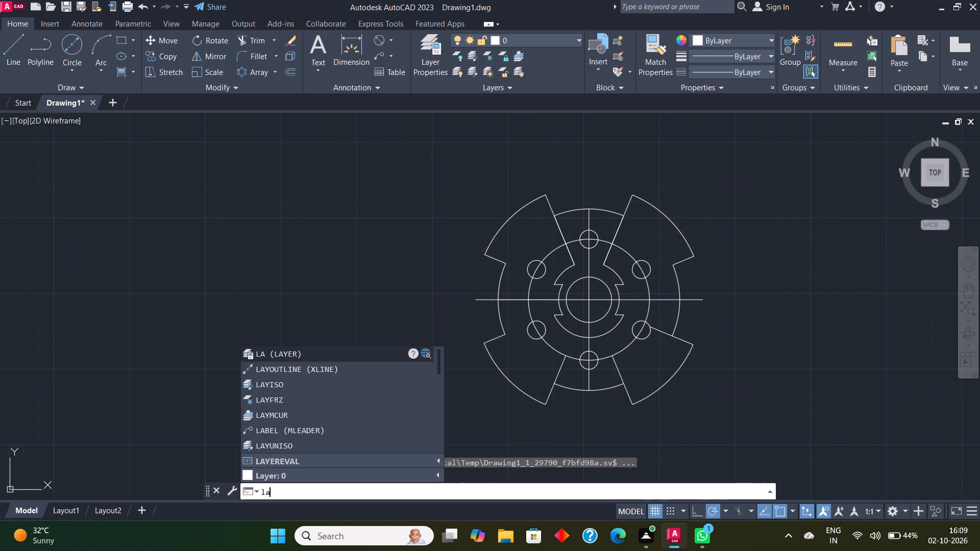
left_click(322, 353)
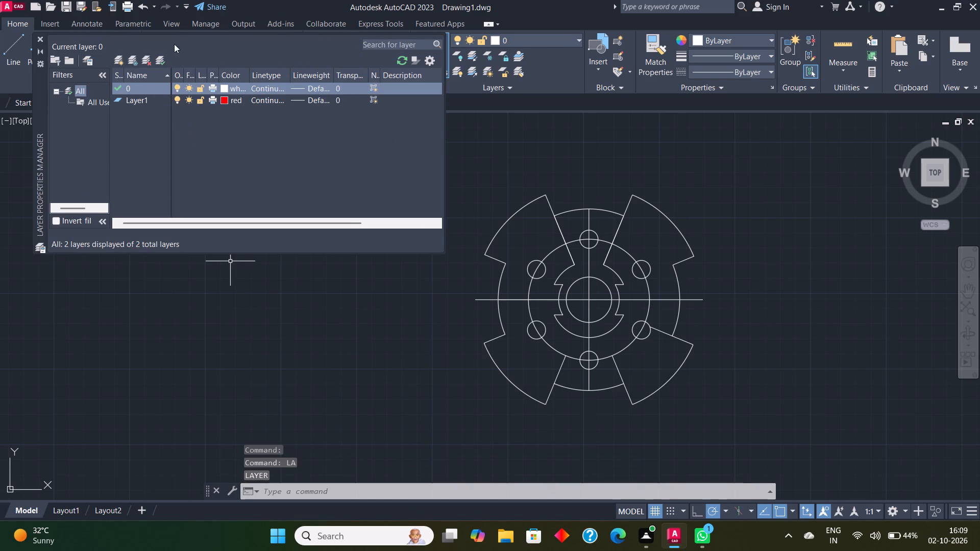
left_click(120, 65)
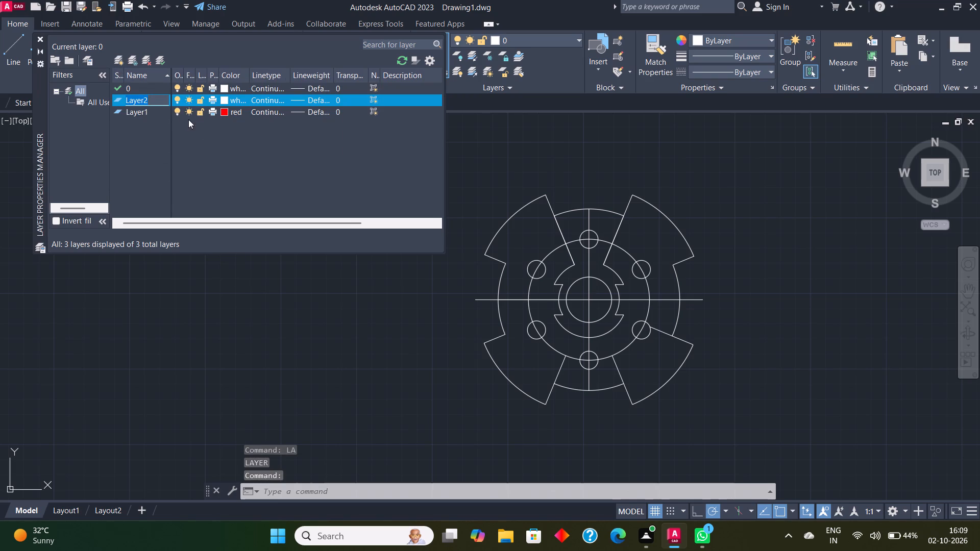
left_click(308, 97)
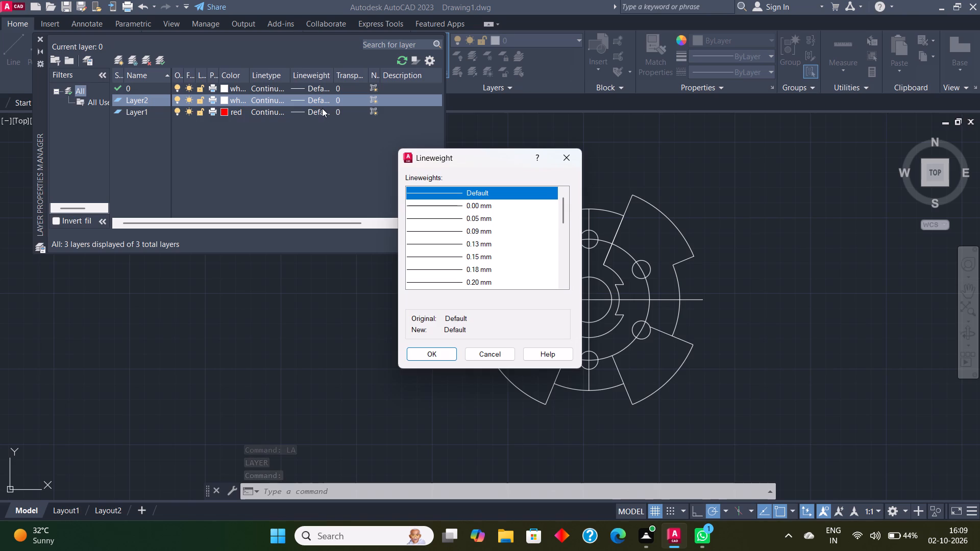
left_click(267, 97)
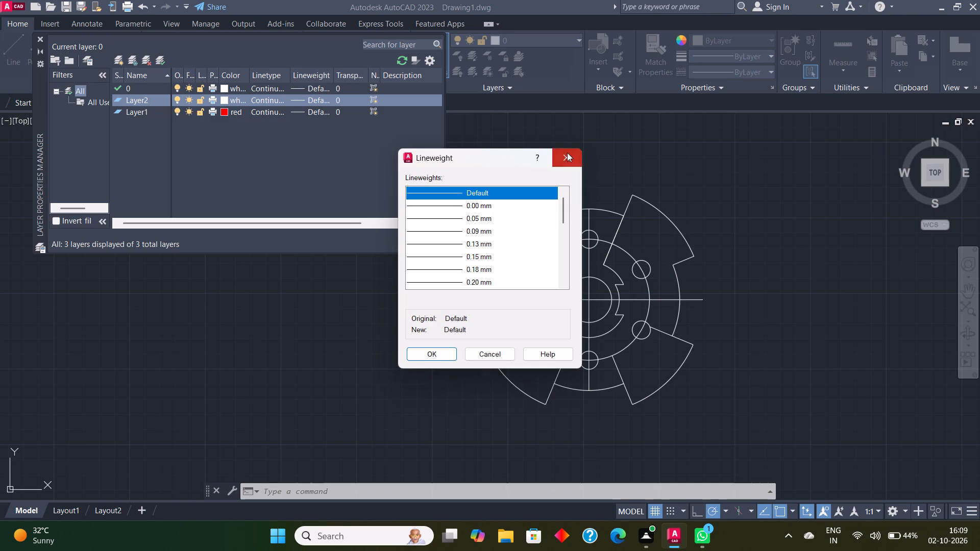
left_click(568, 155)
Load the ACAD_ISO03W100 linetype from acadiso.lin and accept the linetype selection for the new layer with Continuous selected.
left_click(267, 101)
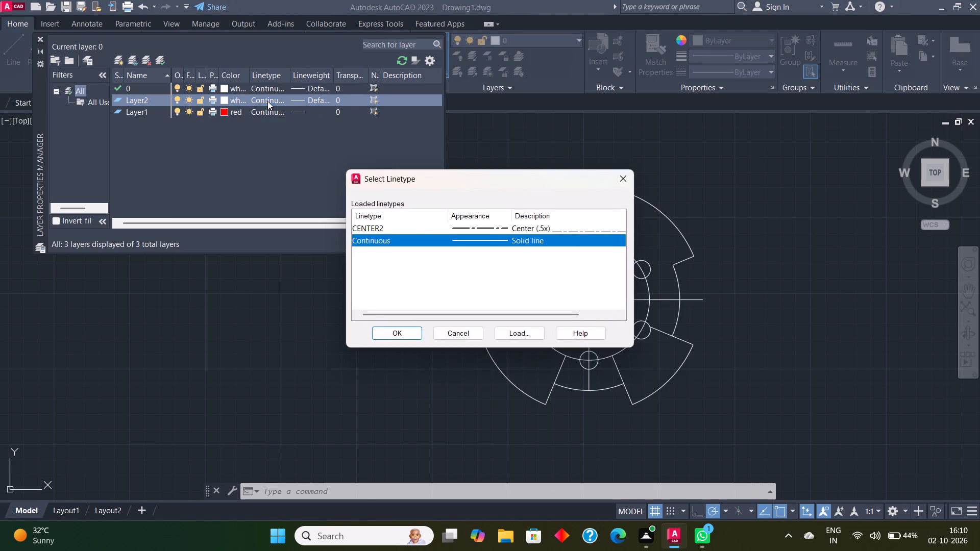
left_click(509, 333)
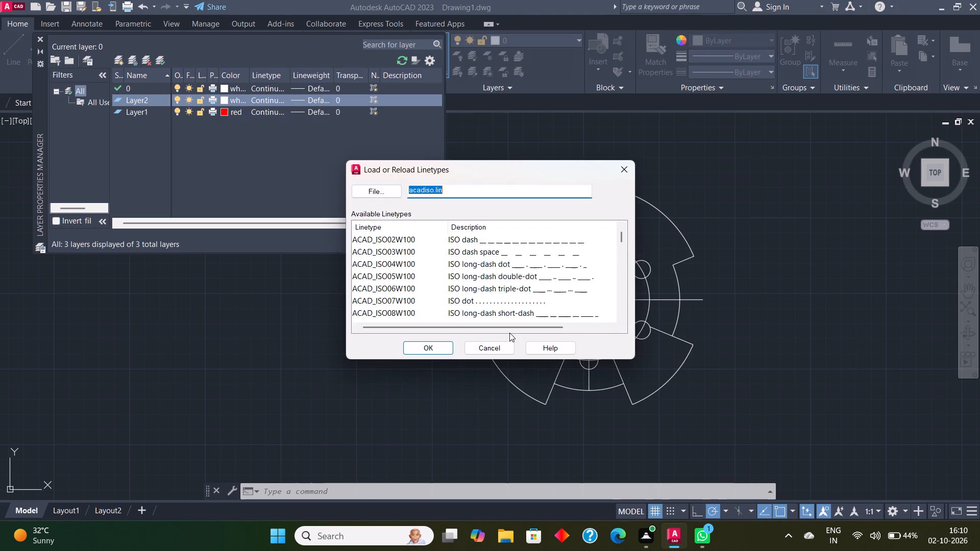
scroll(498, 261, "down", 2)
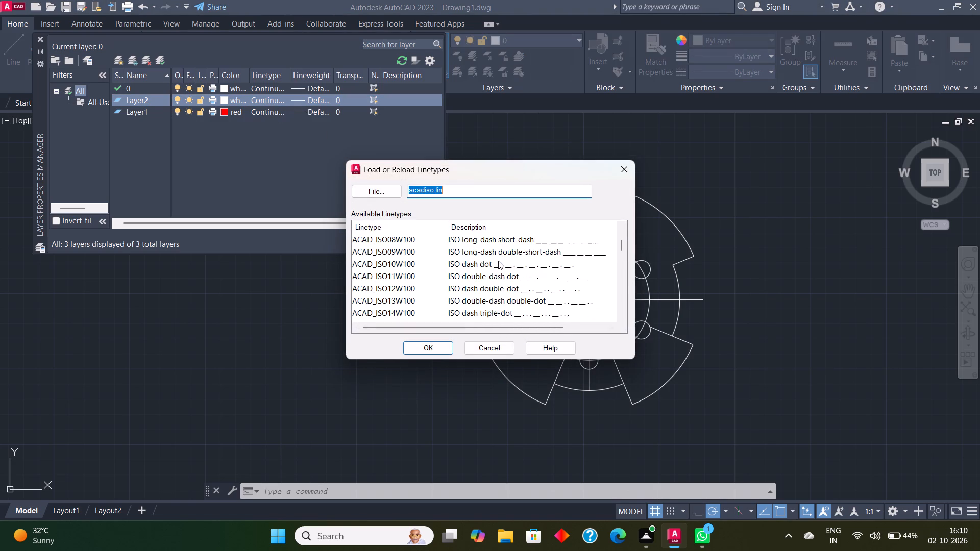
scroll(498, 261, "up", 2)
left_click(505, 252)
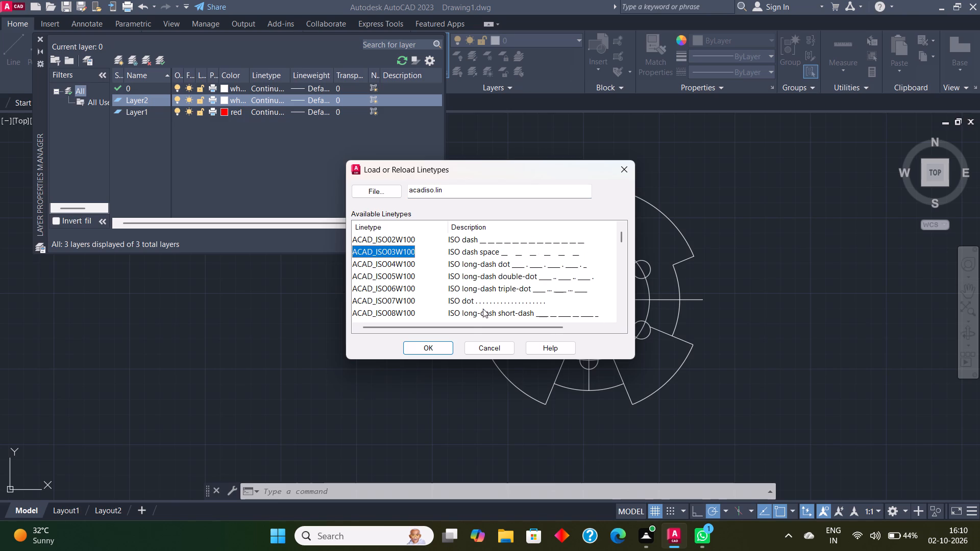
left_click(444, 343)
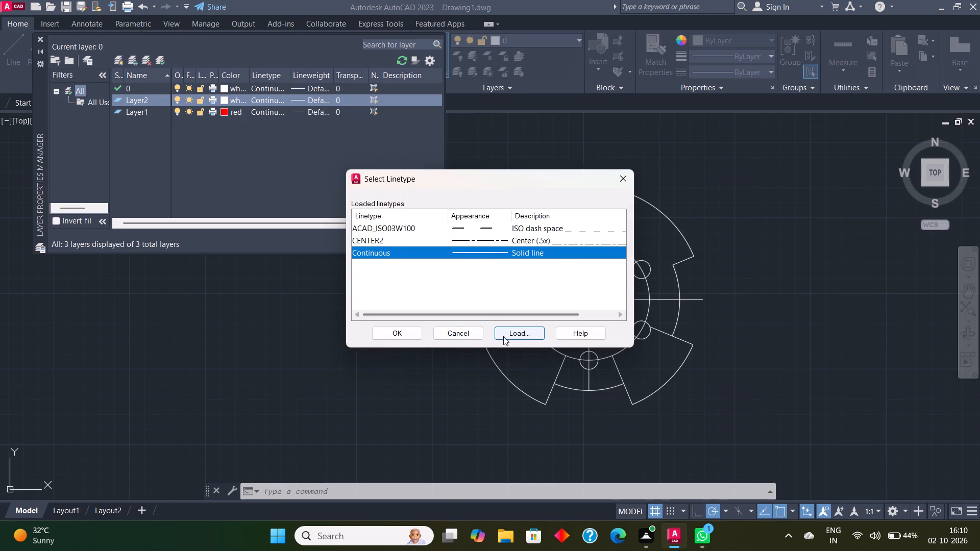
left_click(411, 336)
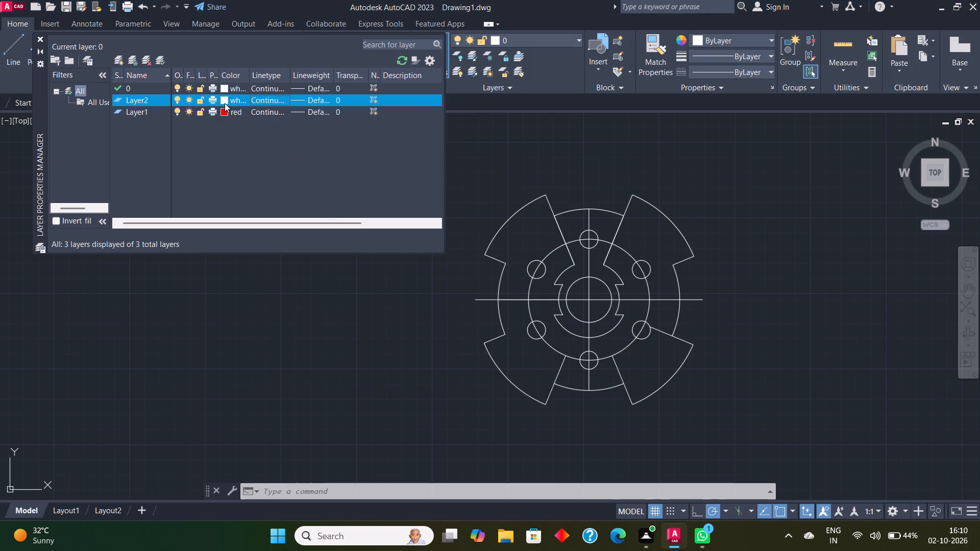
Set the new layer's colour to red and close the Layer Properties Manager.
left_click(224, 101)
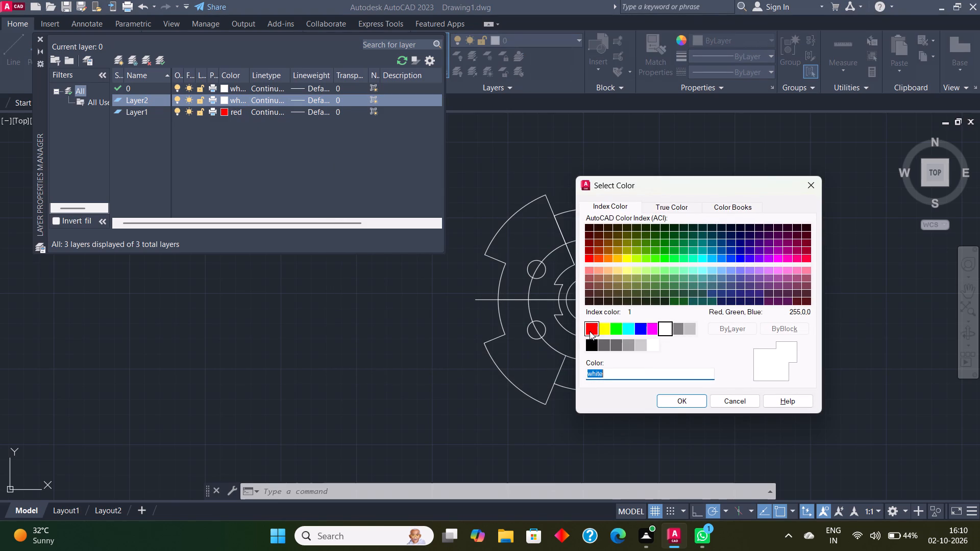
left_click(590, 331)
left_click(675, 404)
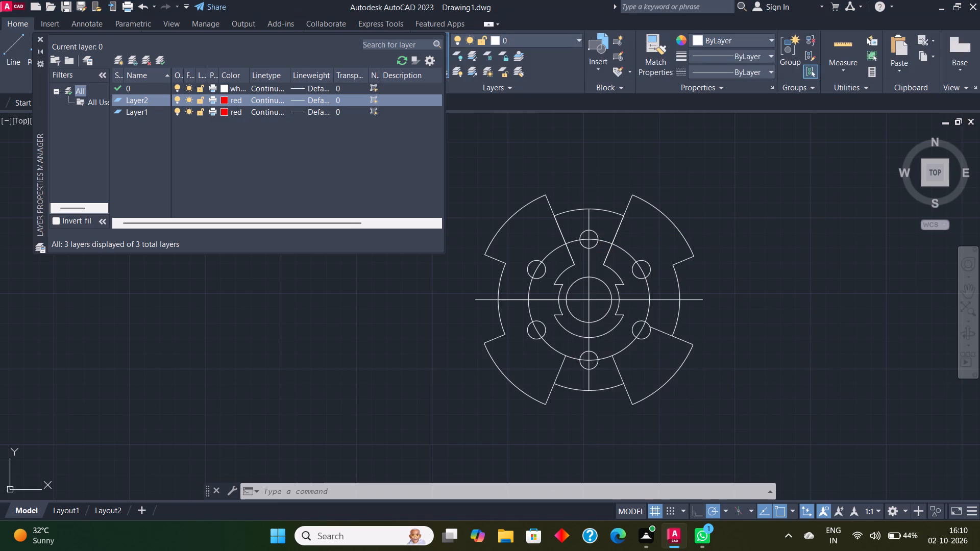
left_click(42, 39)
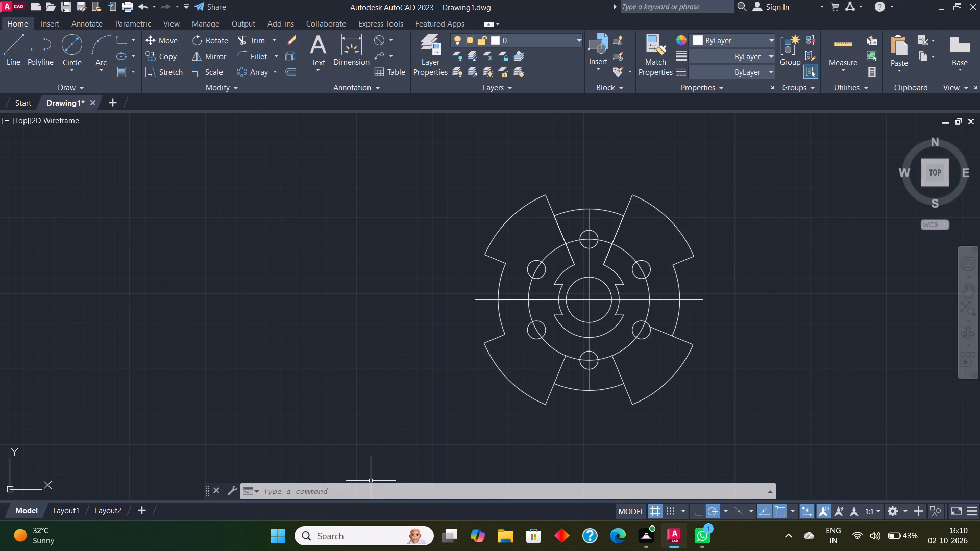
Move the horizontal and vertical centre lines and the circle through the six holes to Layer2, and clear the selection.
left_click(666, 300)
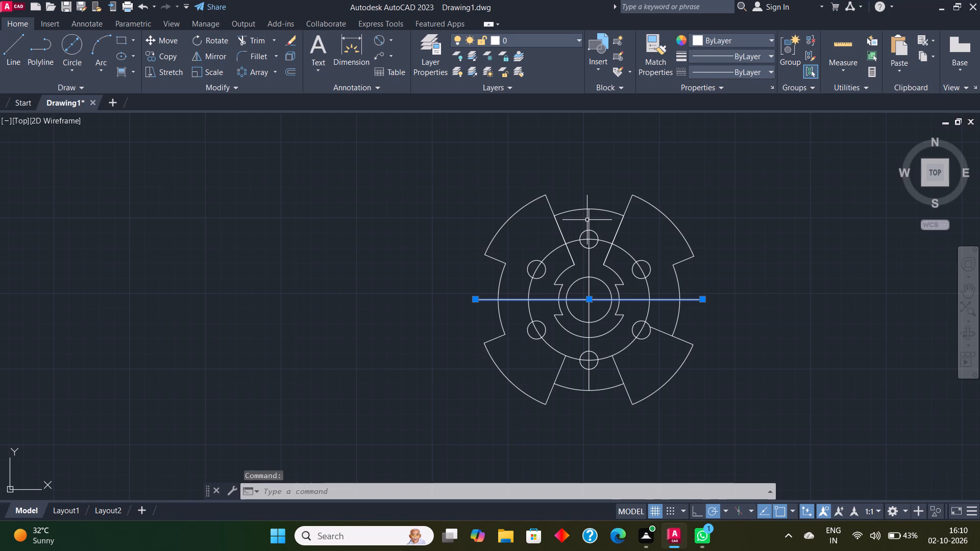
left_click(587, 220)
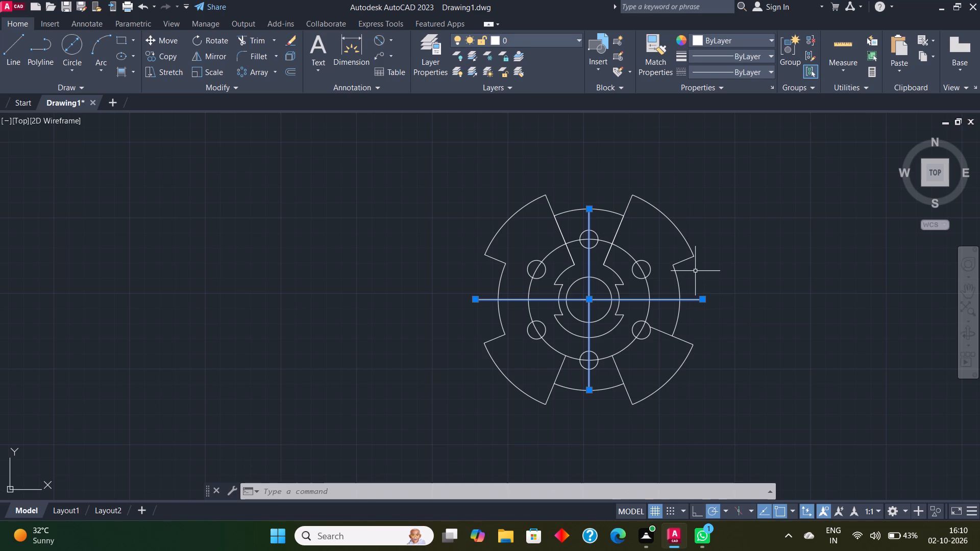
left_click(625, 249)
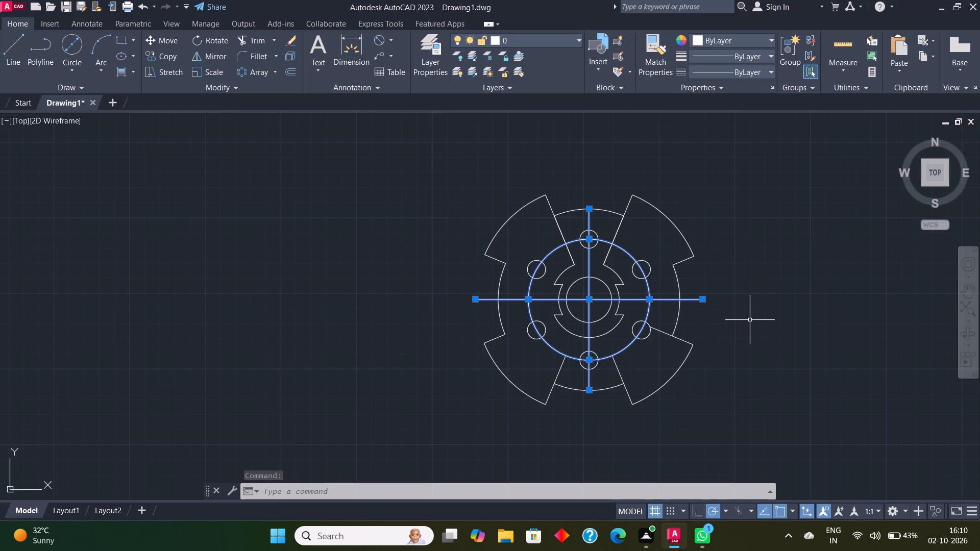
scroll(750, 320, "up", 1)
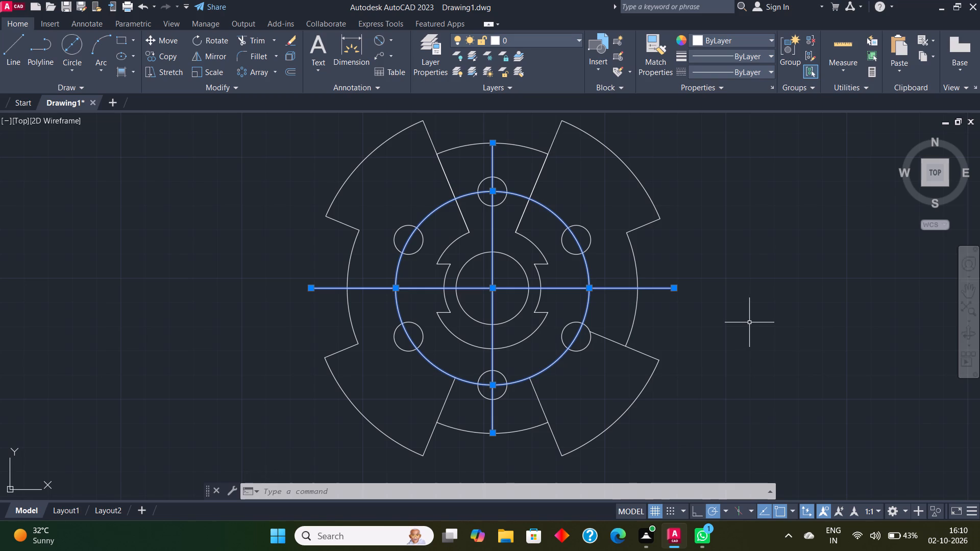
scroll(749, 322, "down", 1)
scroll(749, 322, "up", 1)
scroll(549, 266, "up", 1)
scroll(549, 266, "down", 2)
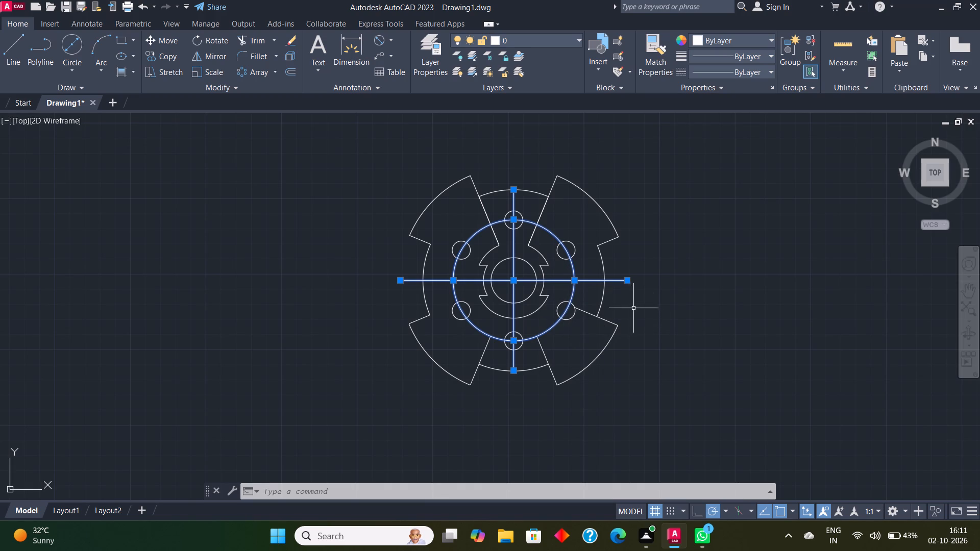
left_click(518, 38)
left_click(509, 86)
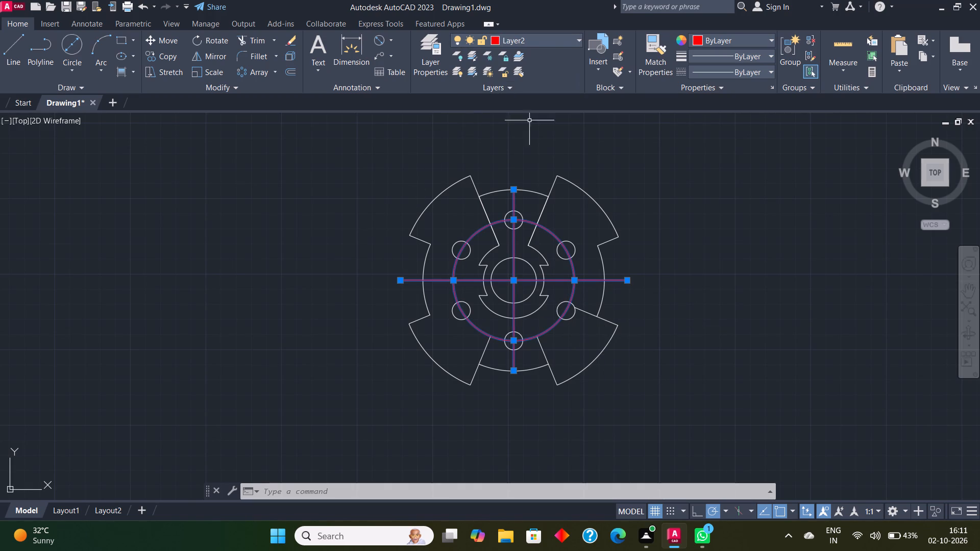
left_click(631, 183)
key("Escape")
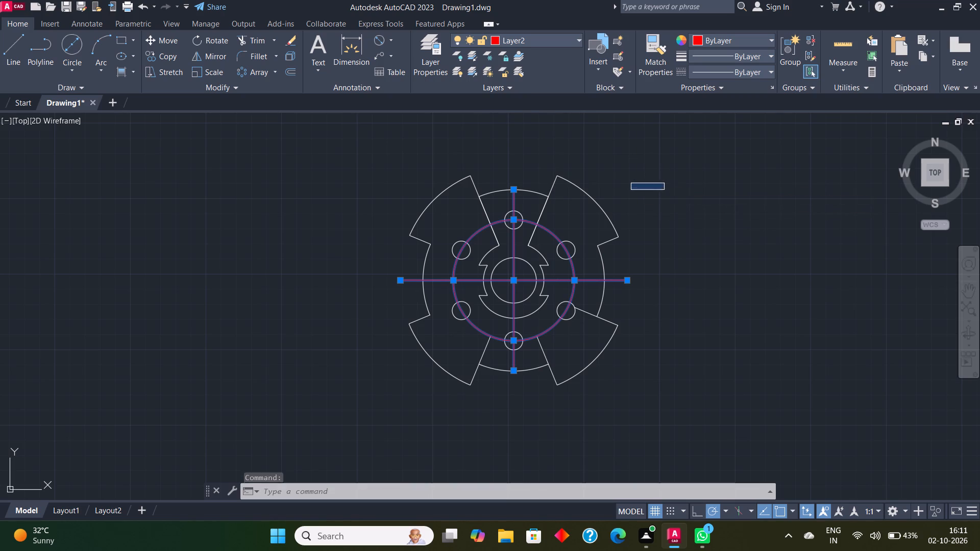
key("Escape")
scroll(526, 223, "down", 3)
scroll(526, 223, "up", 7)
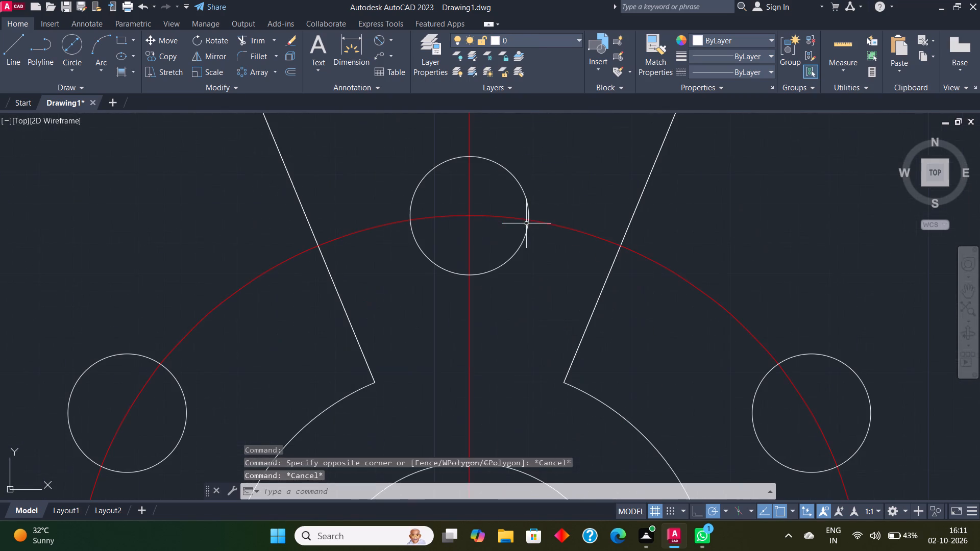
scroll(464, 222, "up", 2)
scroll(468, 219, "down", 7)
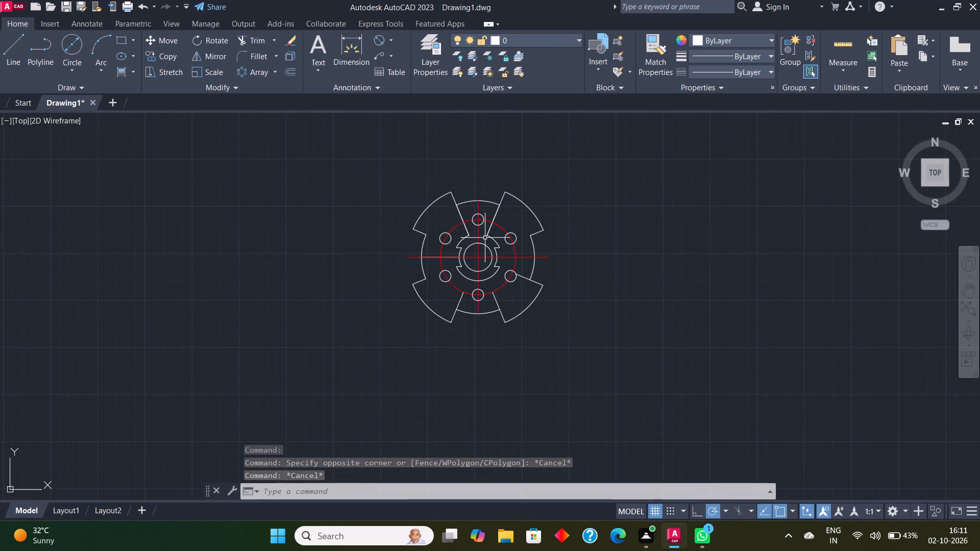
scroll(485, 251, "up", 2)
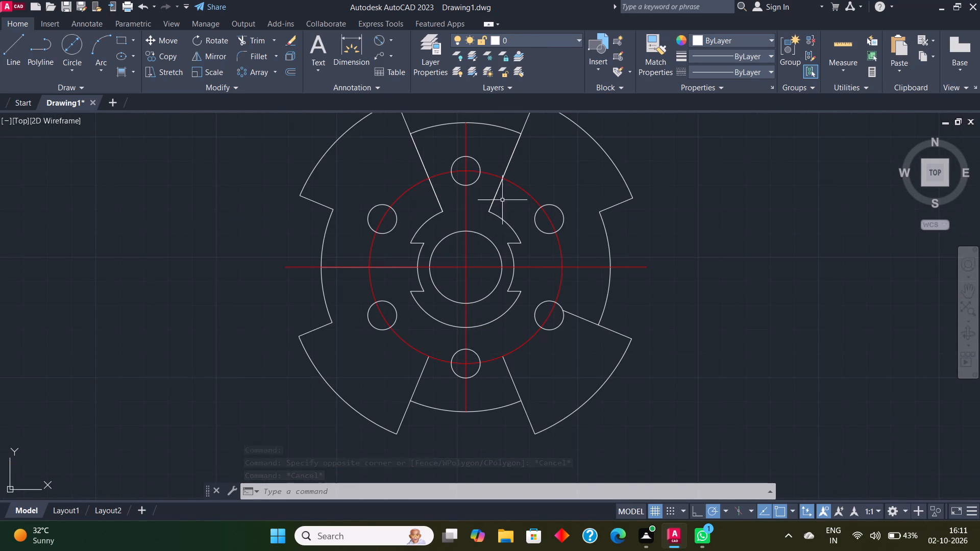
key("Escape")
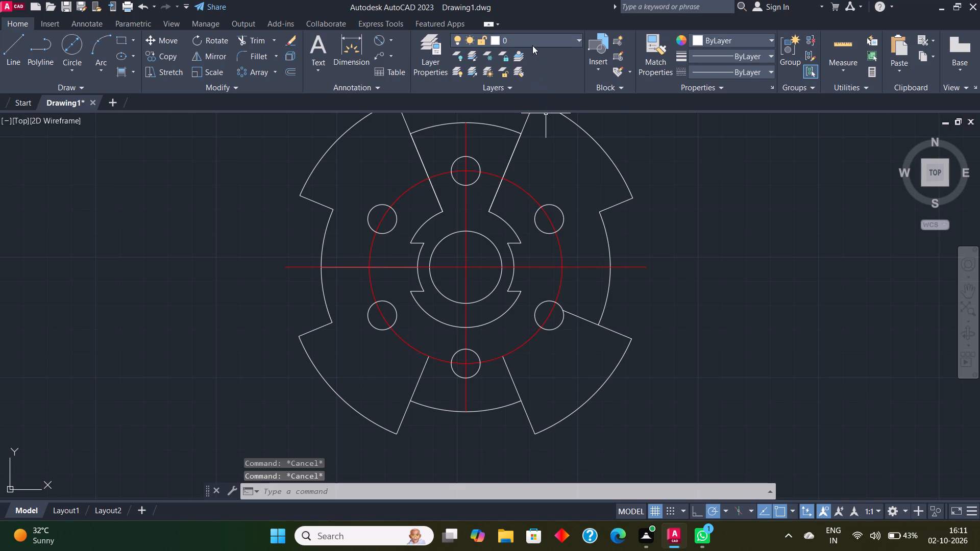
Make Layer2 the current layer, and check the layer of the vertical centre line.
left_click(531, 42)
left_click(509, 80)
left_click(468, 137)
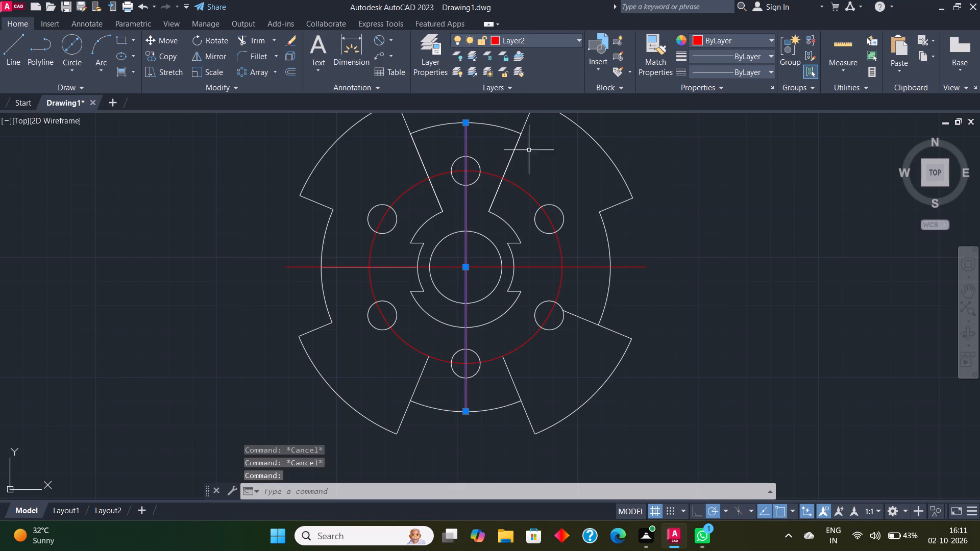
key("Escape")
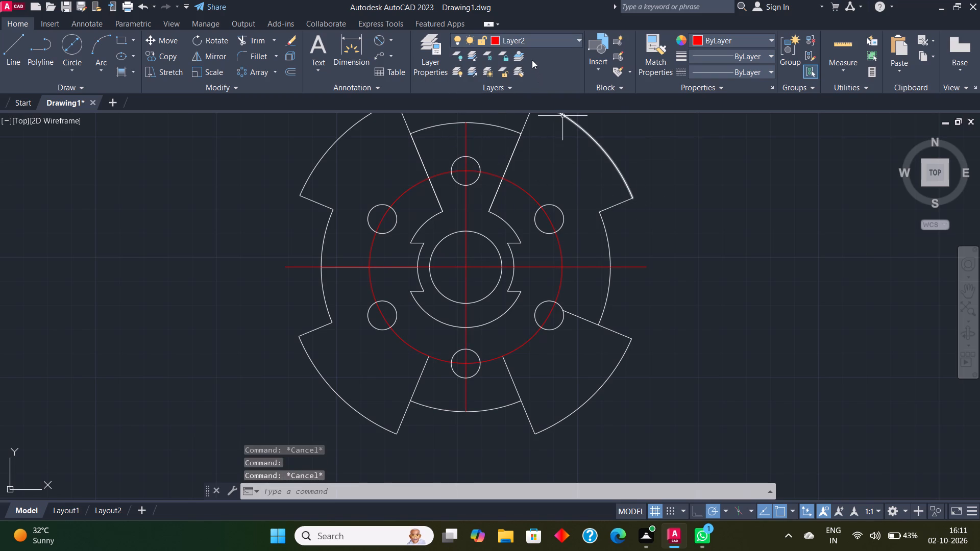
Make layer 0 the current layer.
left_click(530, 41)
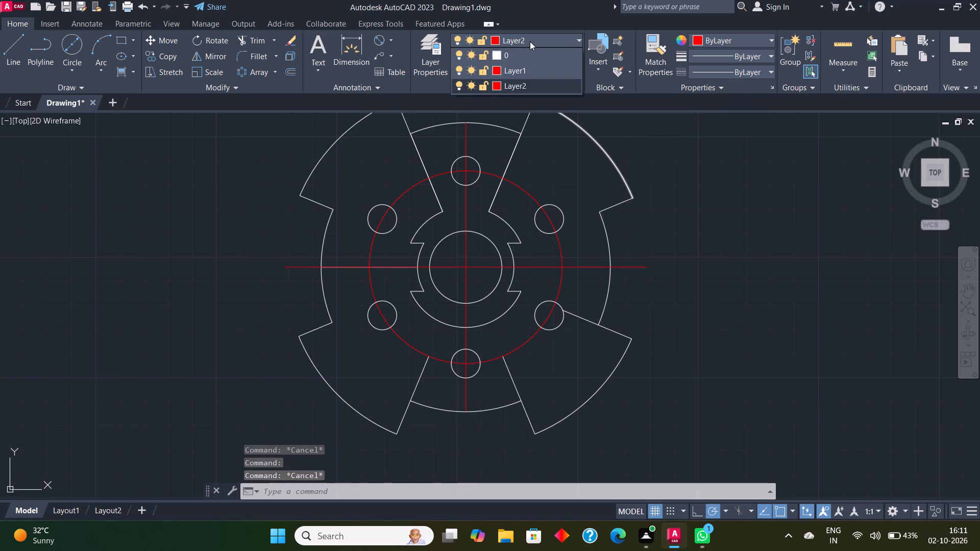
key("Escape")
key("Escape")
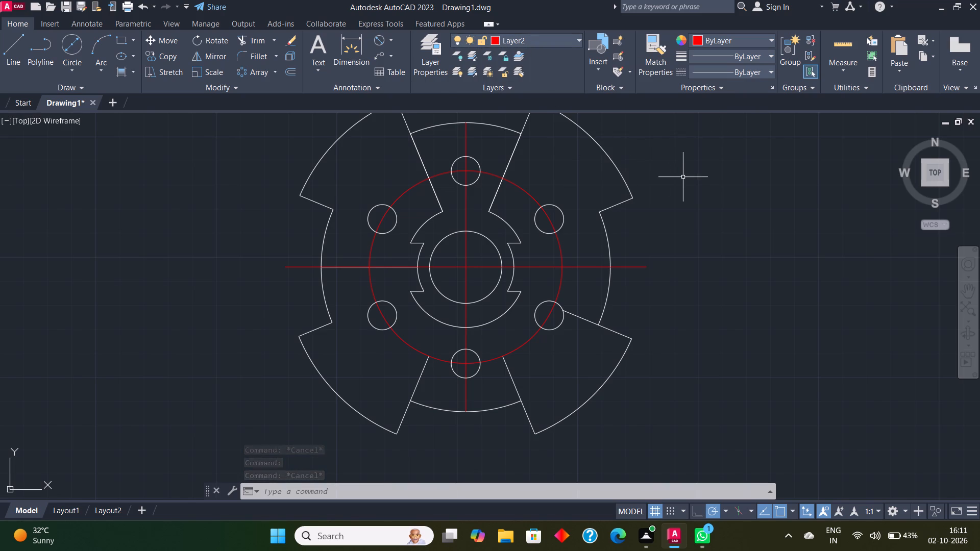
key("Escape")
key("Escape")
key("Escape")
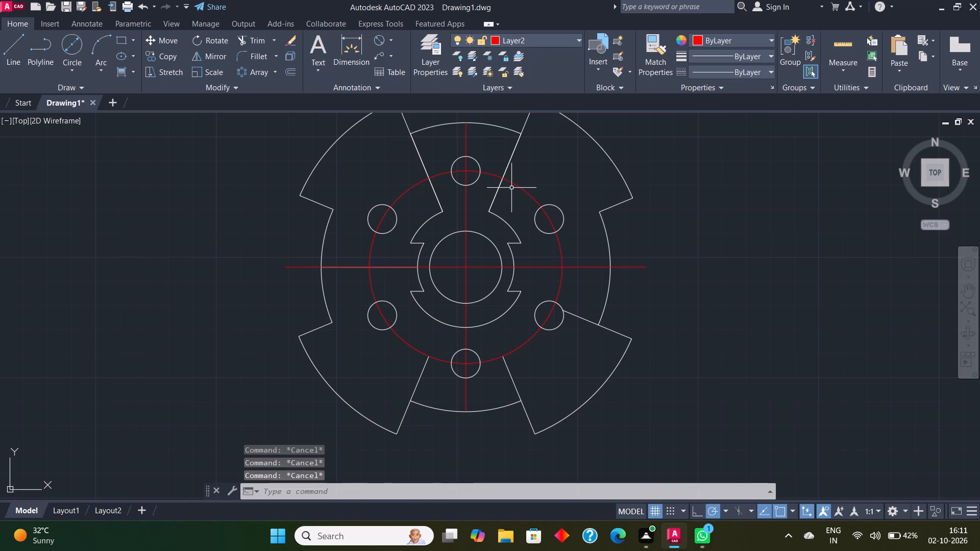
key("Escape")
key("Escape")
left_click(518, 38)
left_click(512, 52)
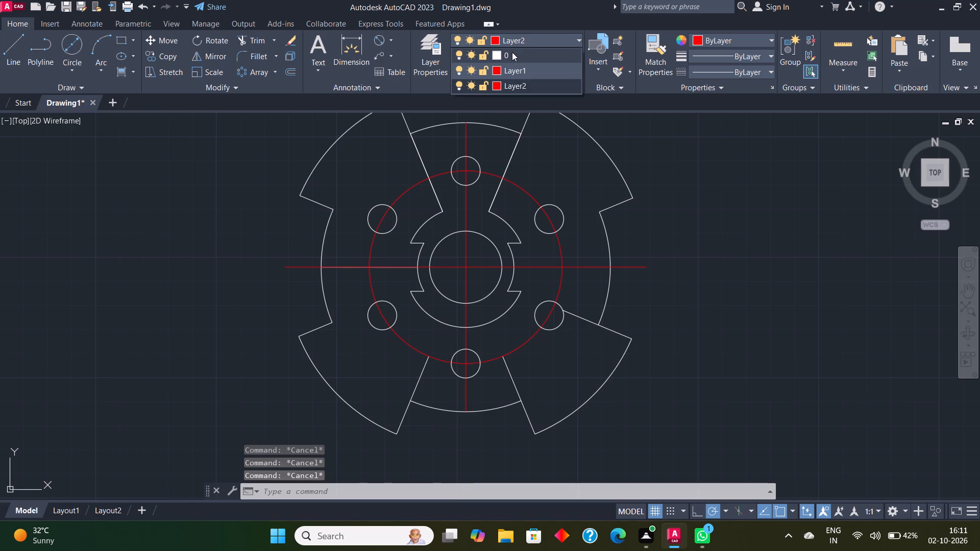
key("Escape")
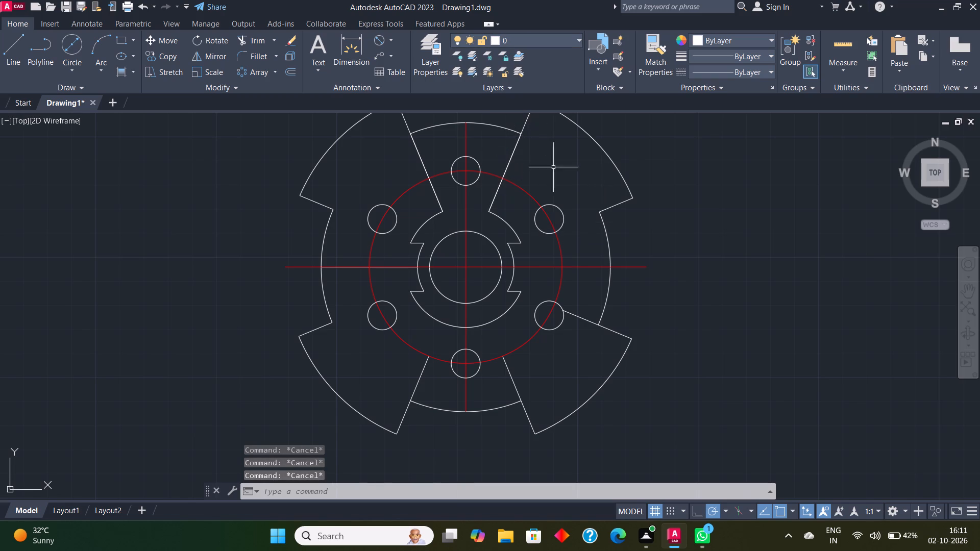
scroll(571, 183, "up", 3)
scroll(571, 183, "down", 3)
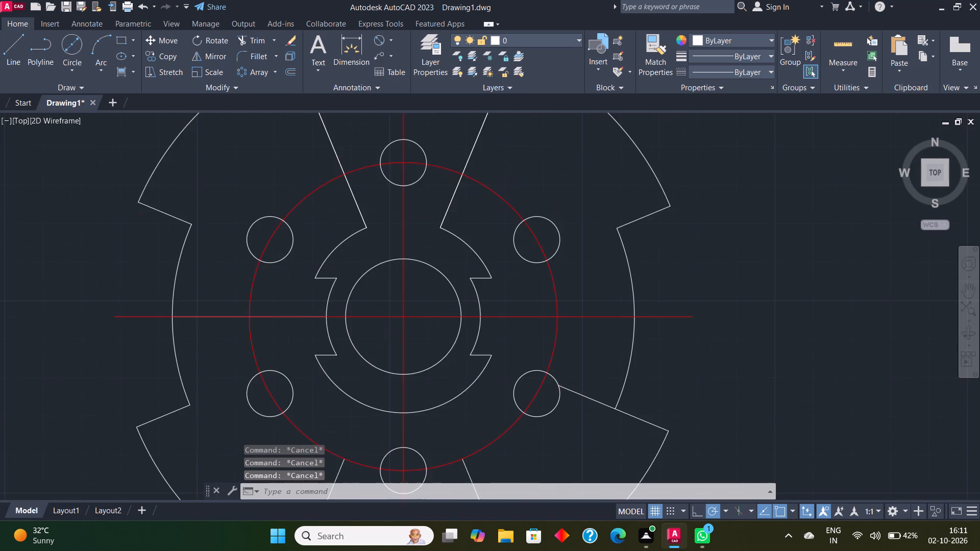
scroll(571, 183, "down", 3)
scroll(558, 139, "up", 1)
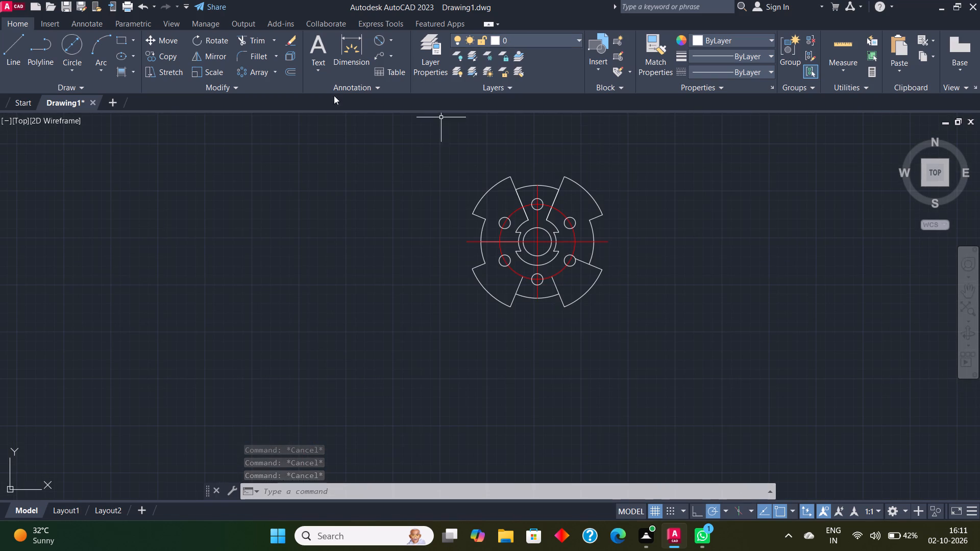
Fill the four regions of the part's left half, inside and outside the red hole circle, with a yellow-to-green GR_LINEAR gradient.
left_click(131, 72)
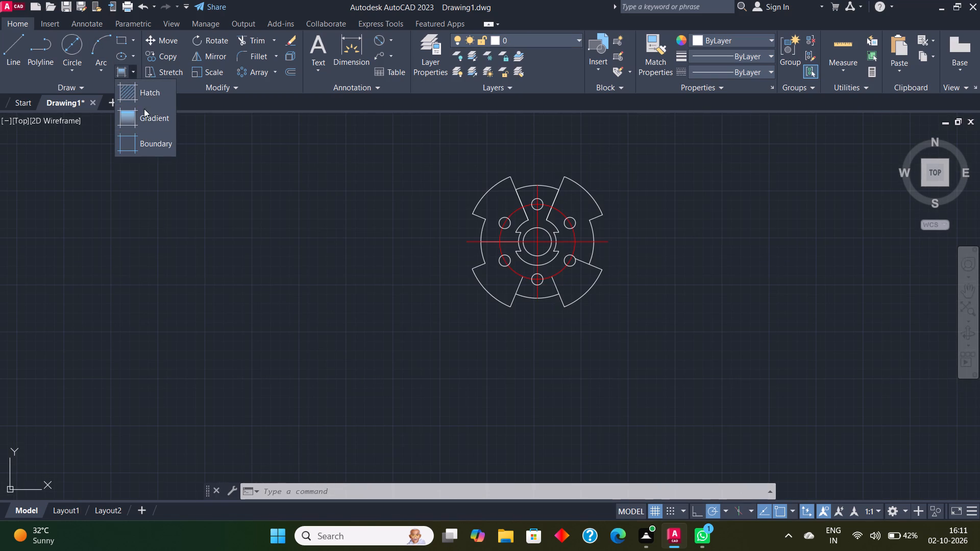
left_click(145, 113)
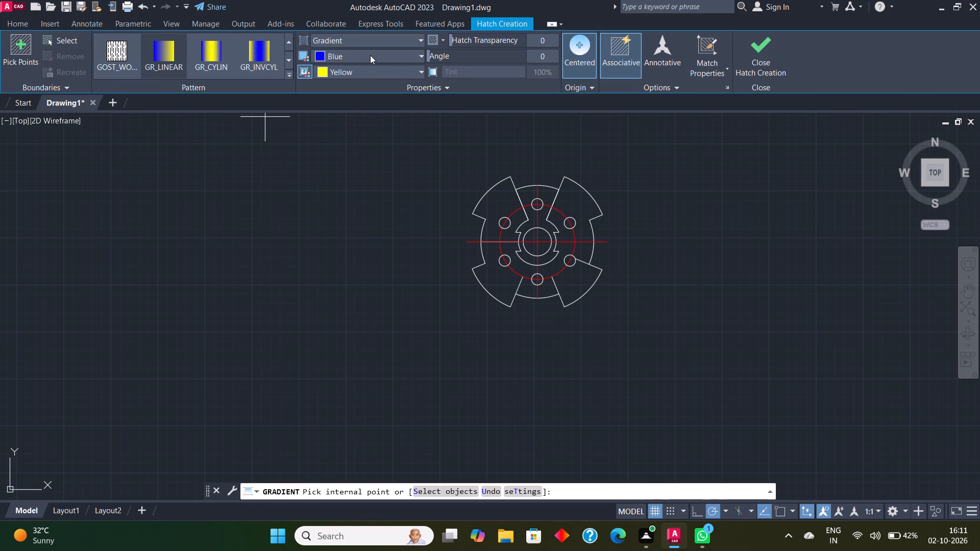
left_click(371, 54)
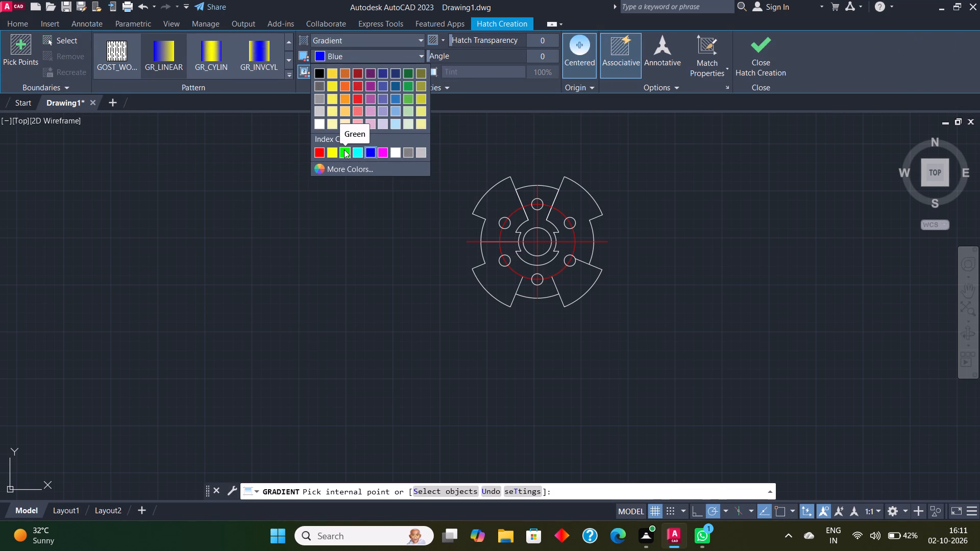
left_click(329, 153)
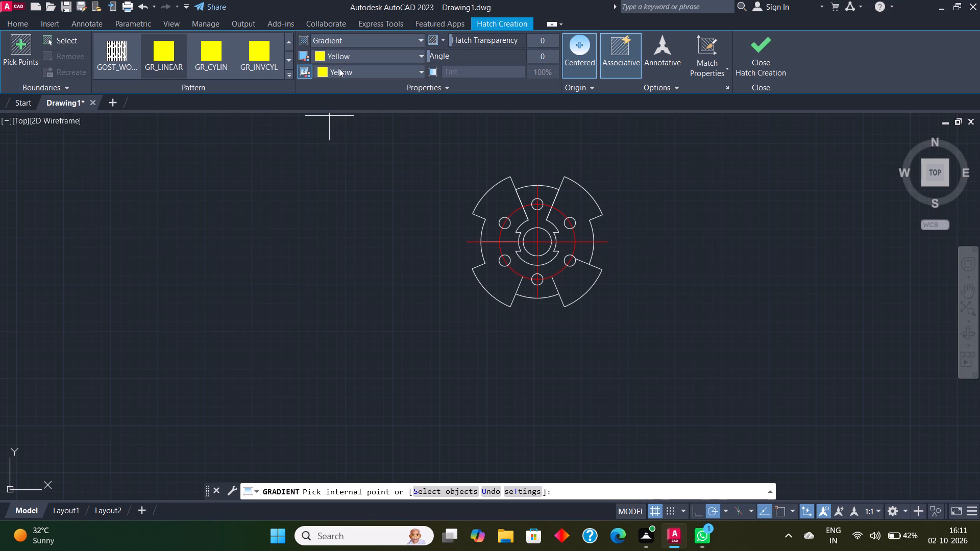
left_click(339, 68)
left_click(343, 166)
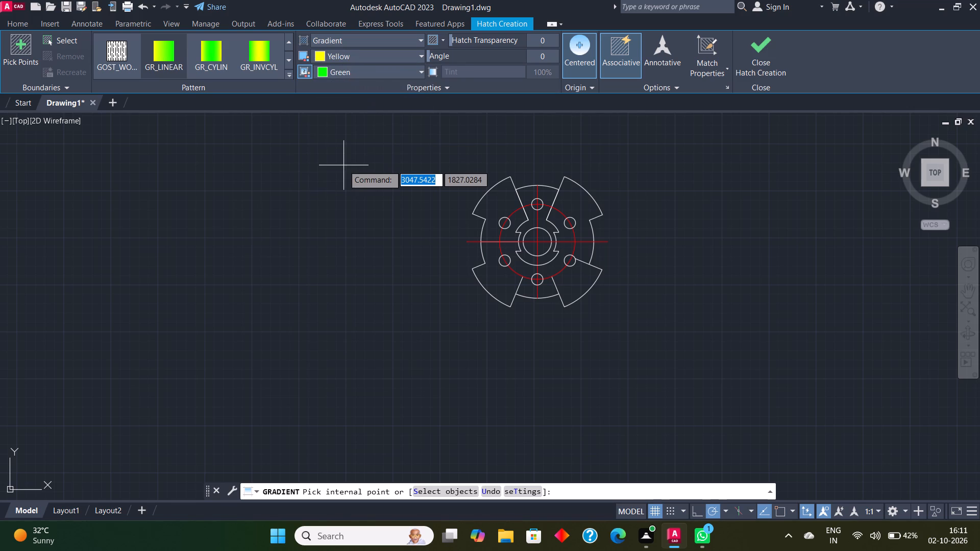
left_click(160, 51)
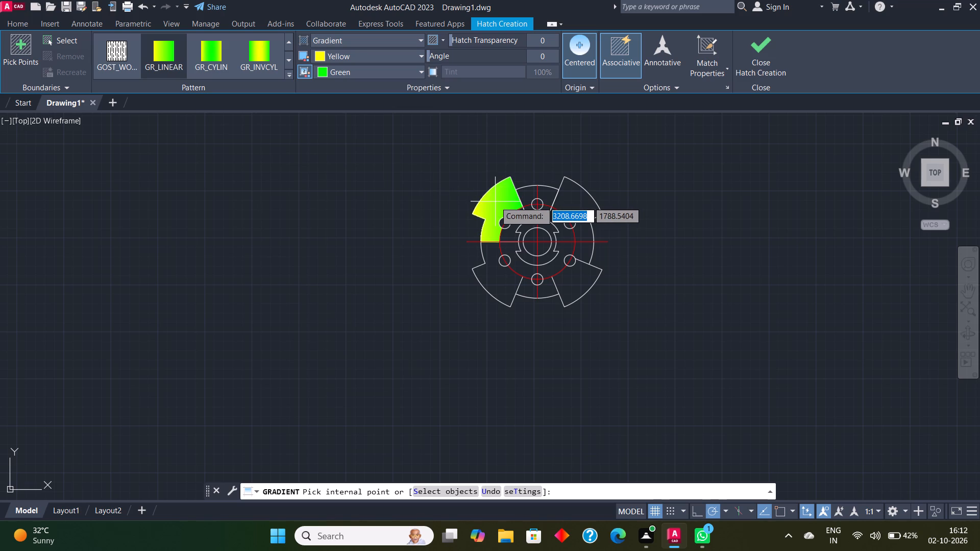
left_click(495, 202)
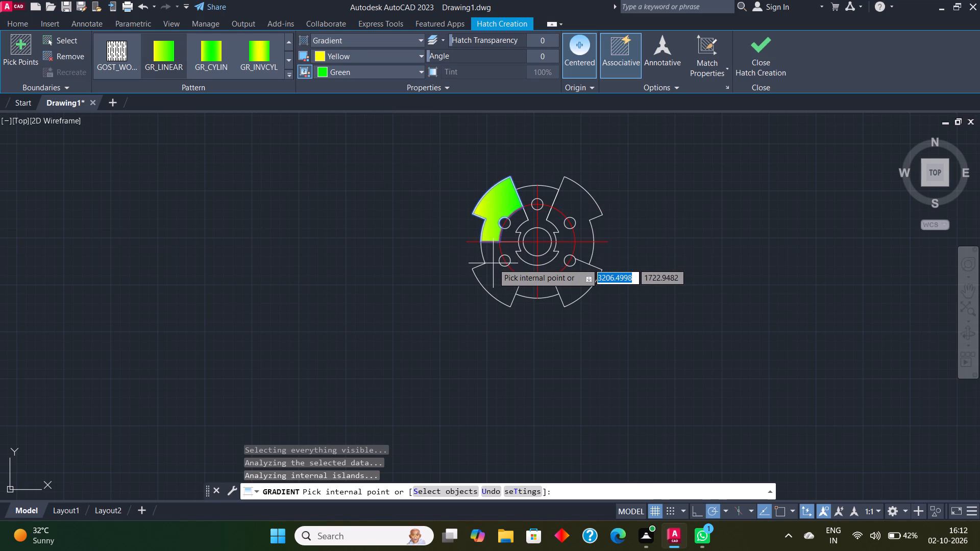
left_click(493, 263)
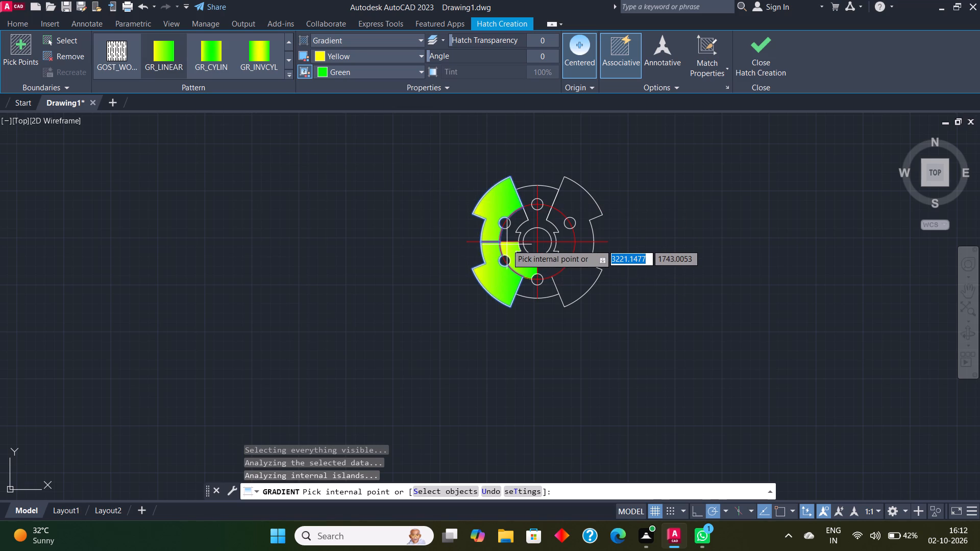
left_click(507, 244)
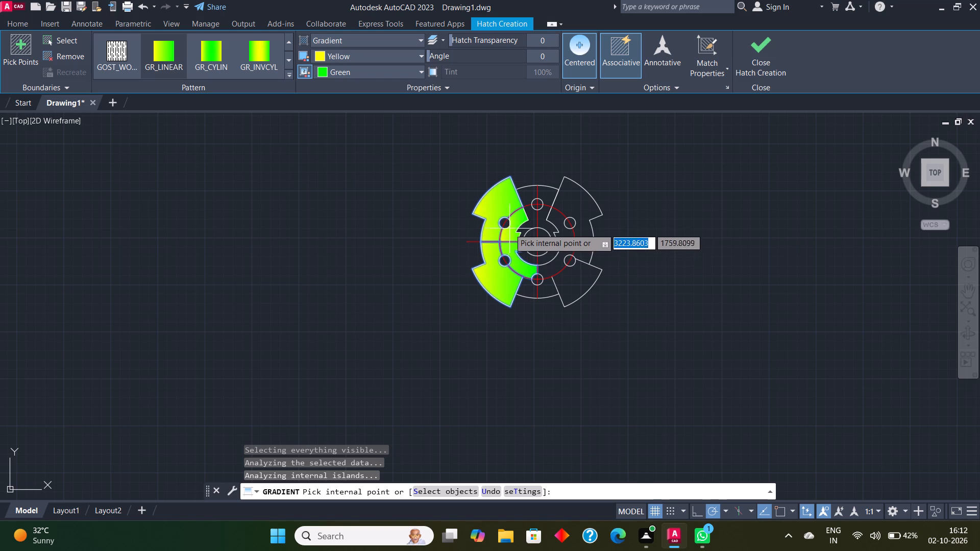
left_click(510, 227)
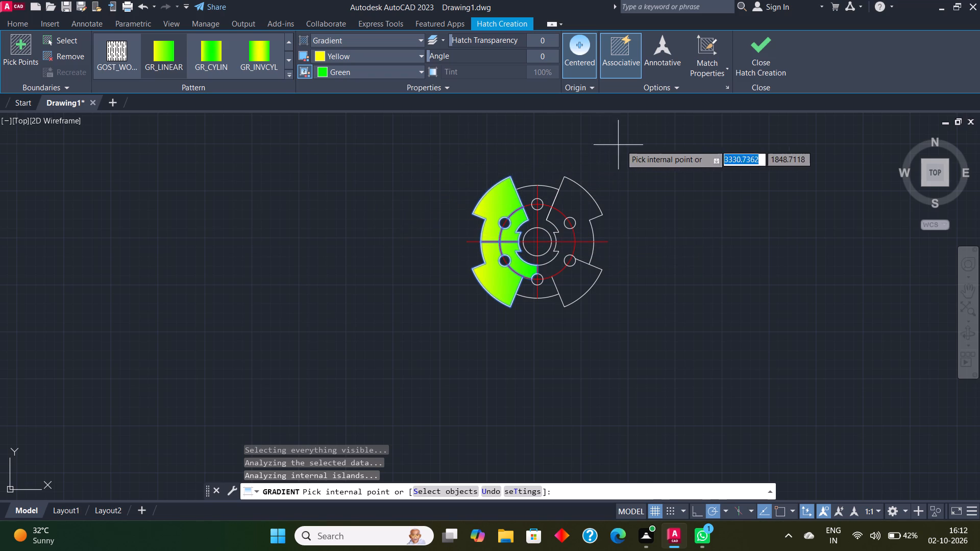
left_click(752, 55)
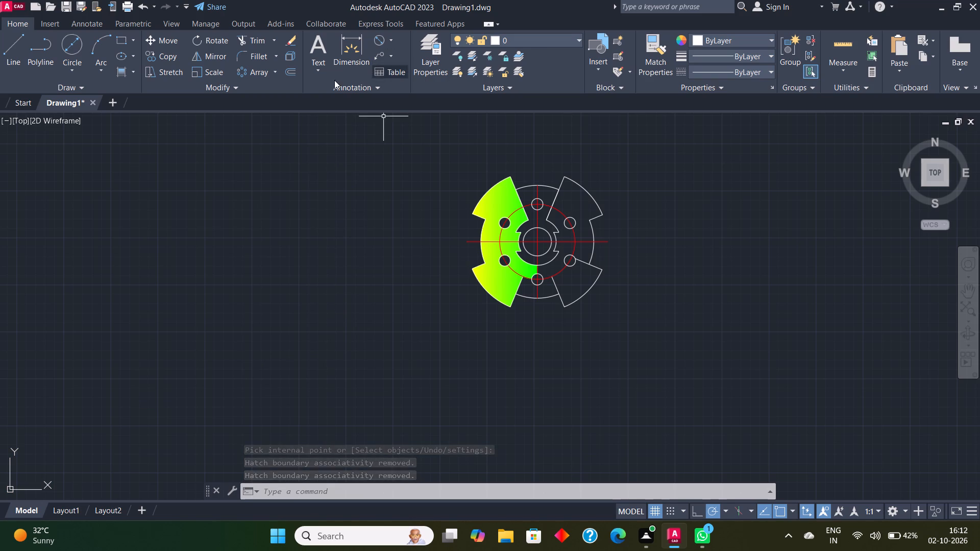
Fill the top and bottom sectors, the hub ring and the right half inside the red hole circle with a blue-to-white (255,255,255) GR_INVCYL gradient.
left_click(134, 71)
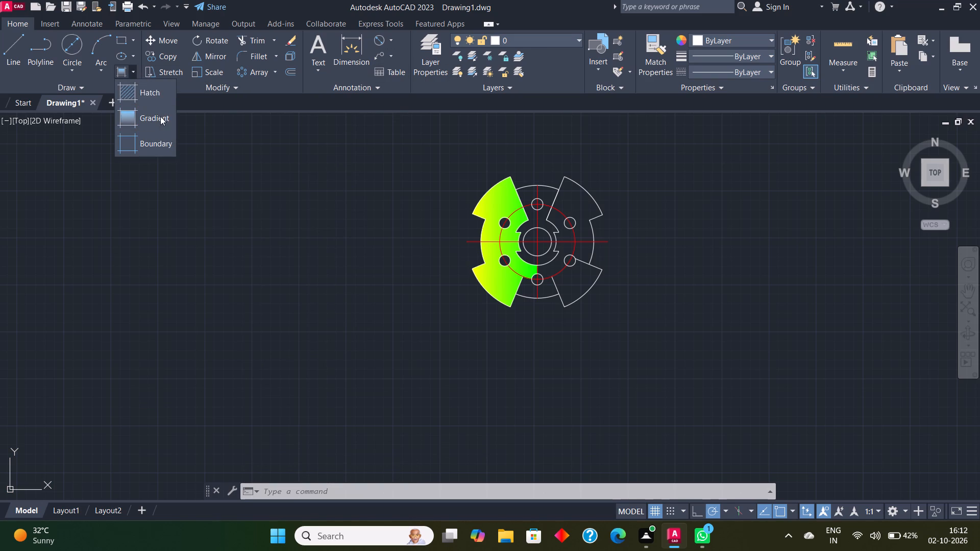
left_click(160, 116)
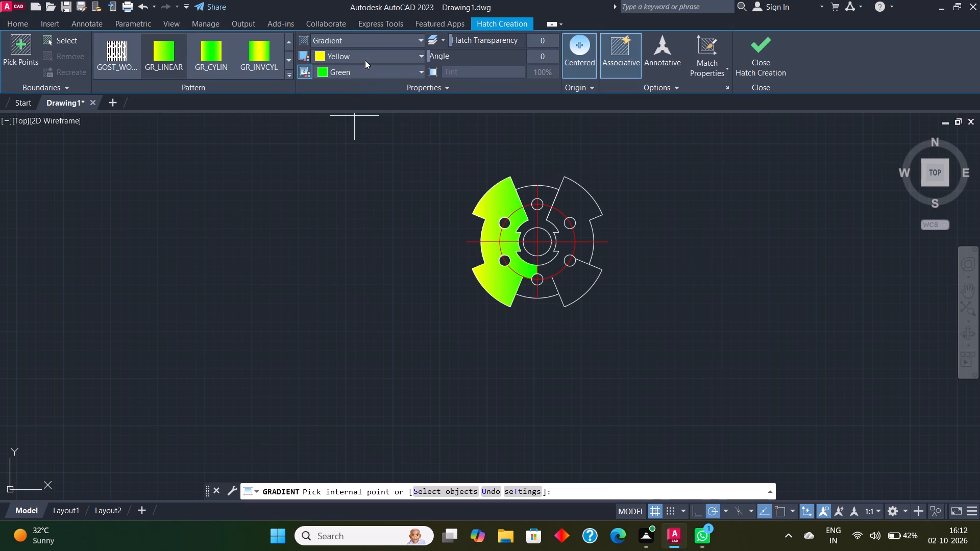
left_click(364, 56)
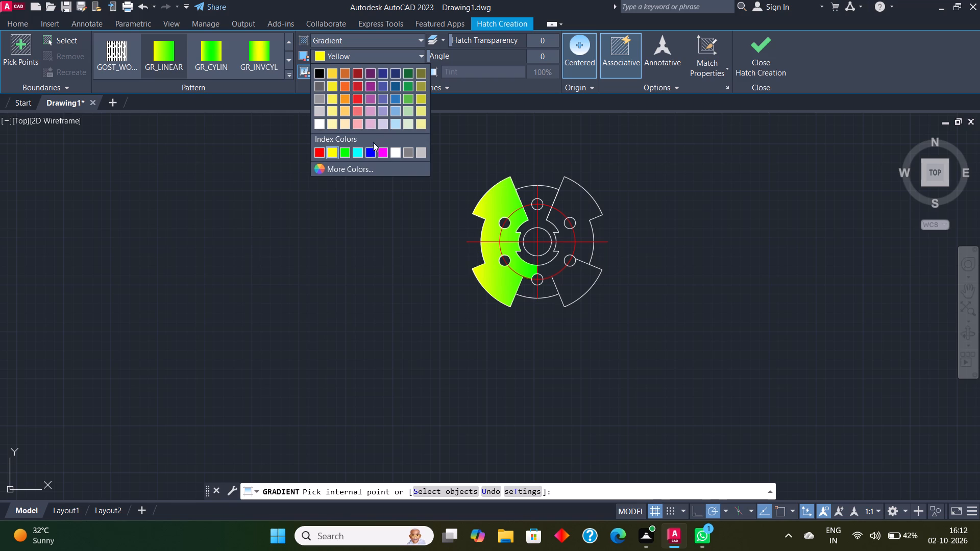
left_click(372, 150)
left_click(358, 73)
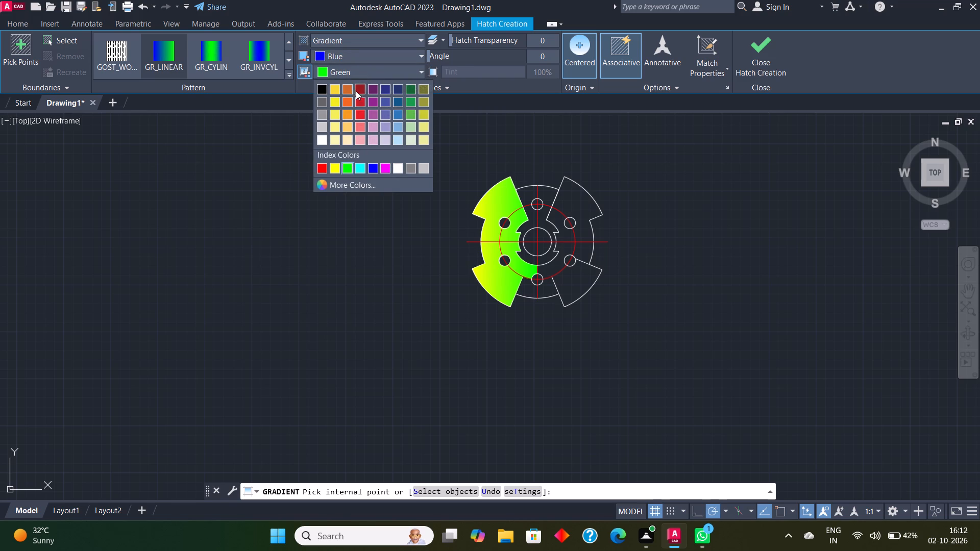
left_click(320, 136)
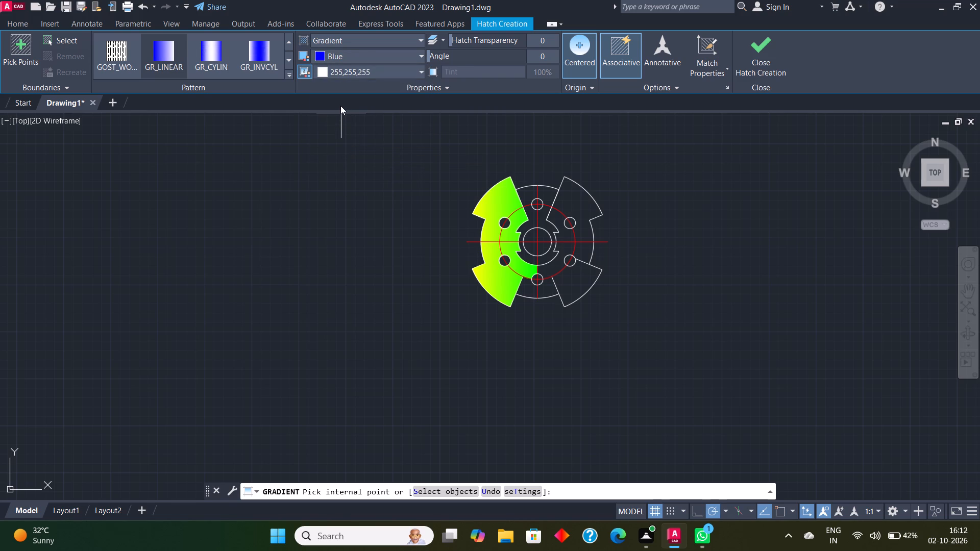
left_click(286, 74)
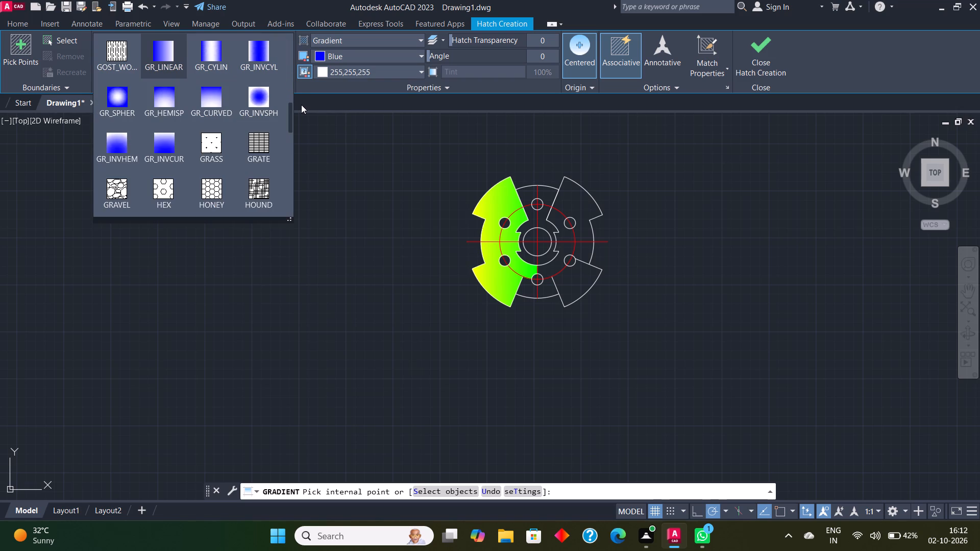
left_click(214, 53)
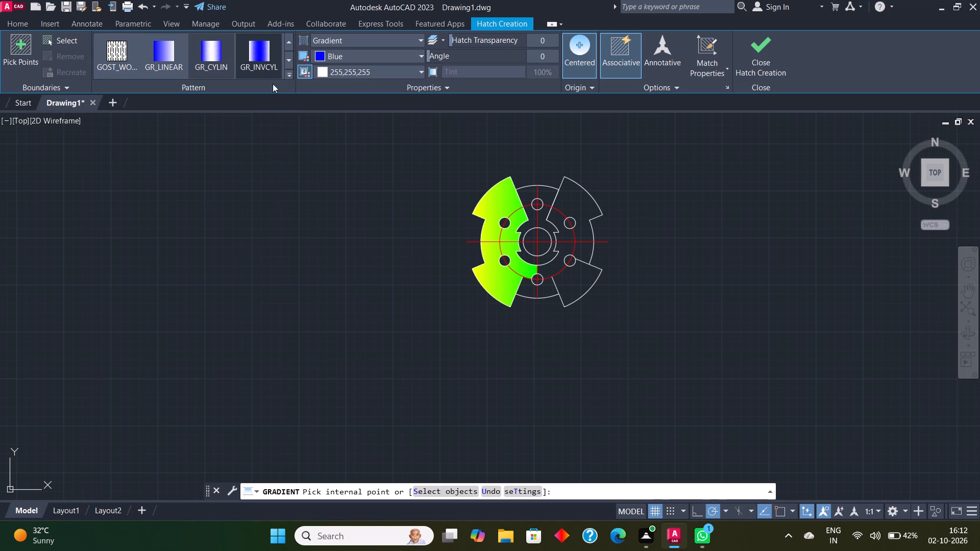
left_click(260, 57)
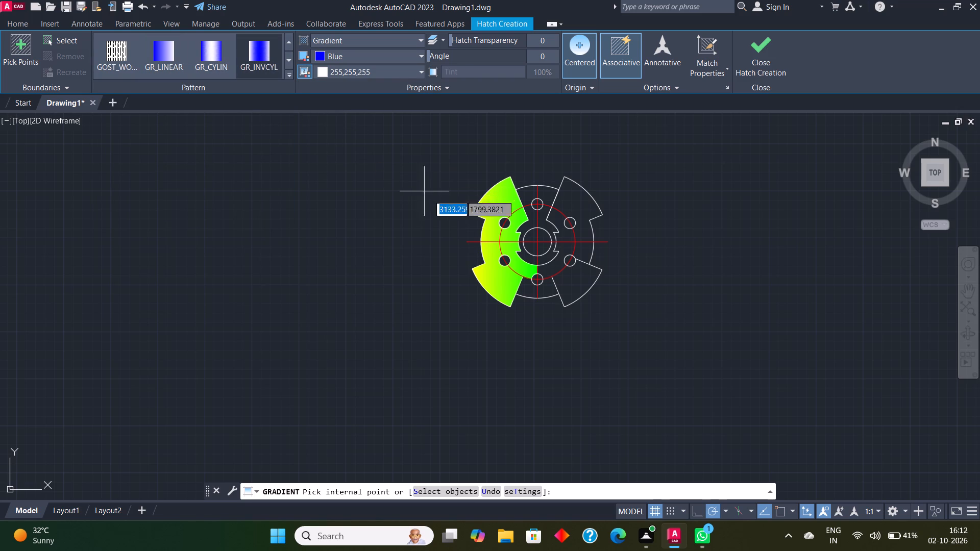
left_click(525, 202)
left_click(547, 198)
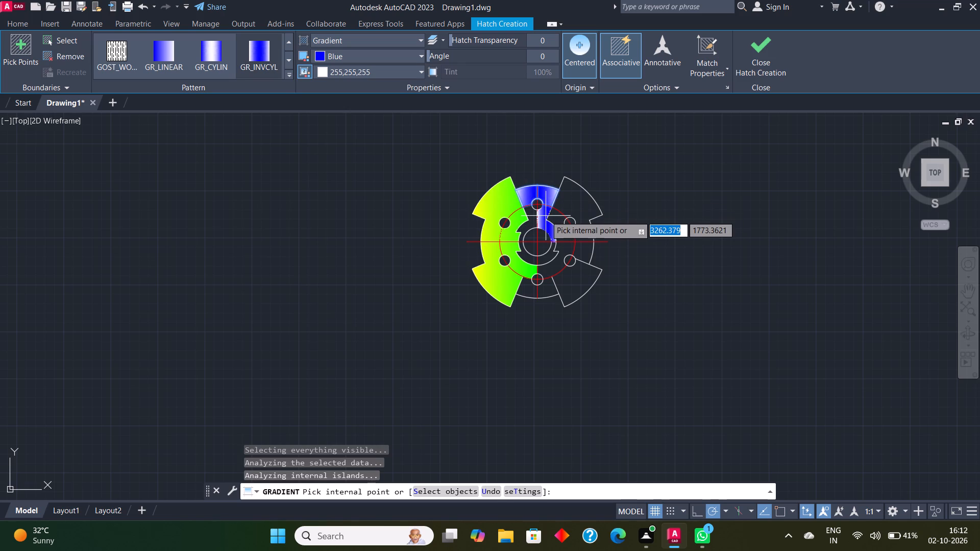
left_click(546, 216)
left_click(534, 219)
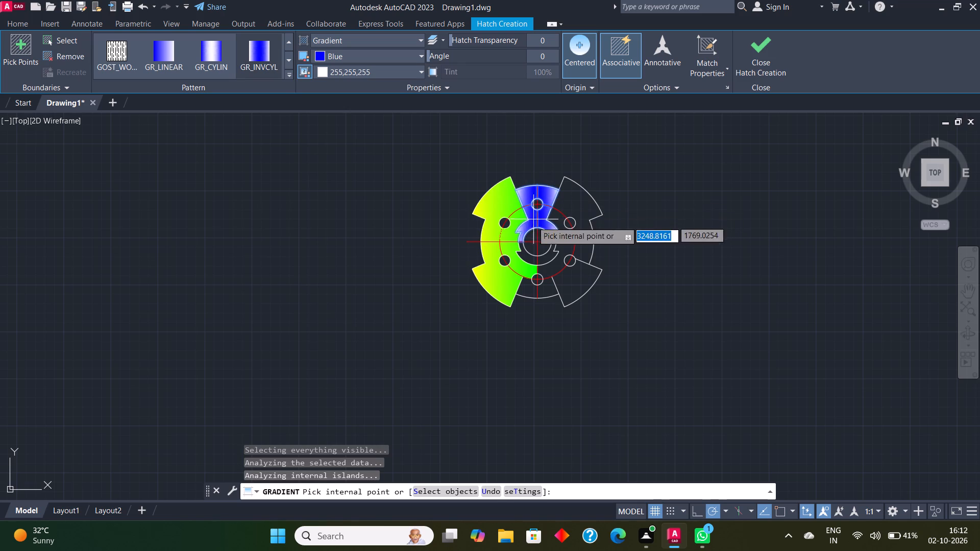
left_click(527, 255)
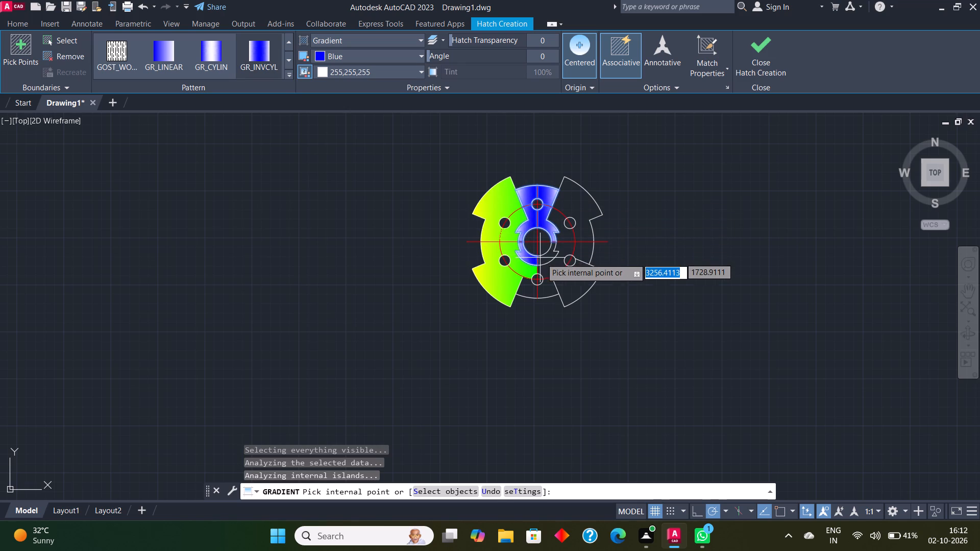
left_click(545, 259)
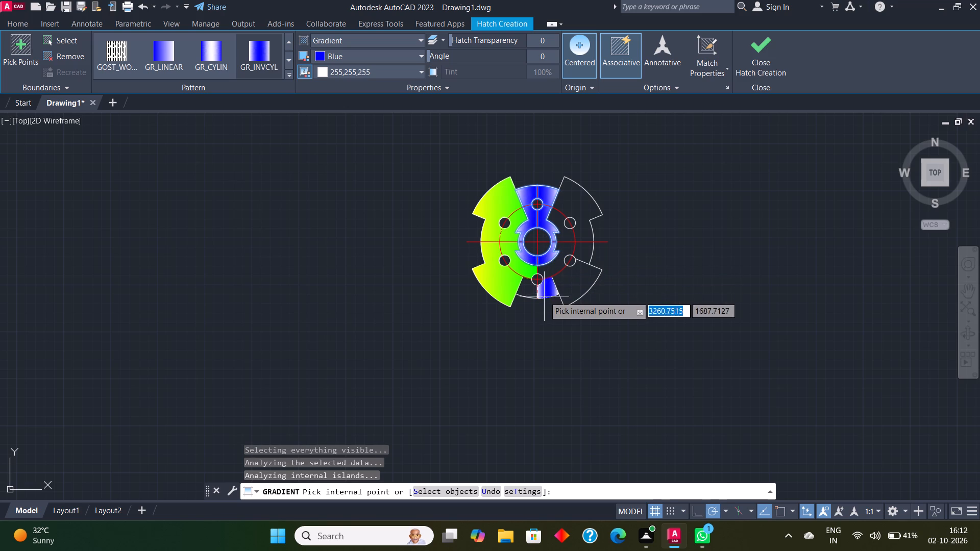
left_click(554, 270)
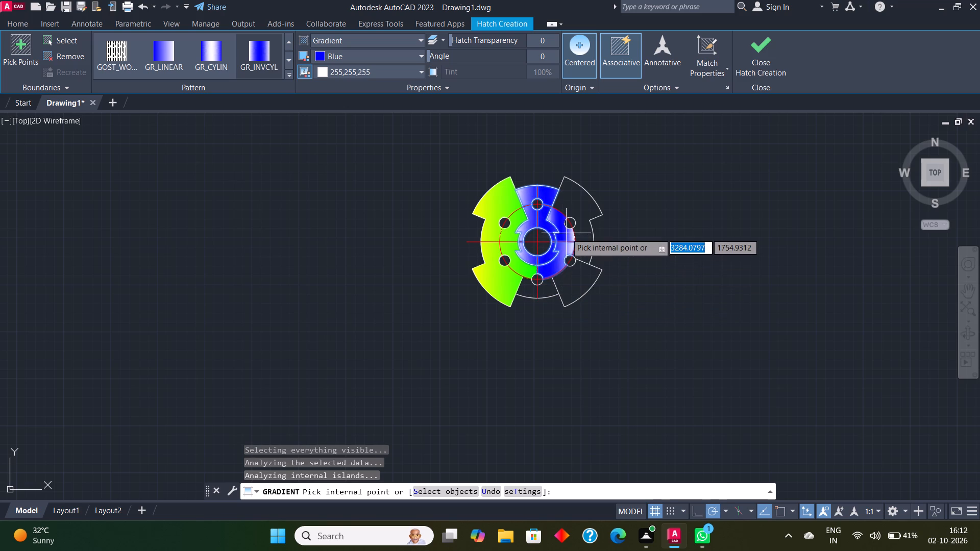
left_click(566, 233)
left_click(546, 284)
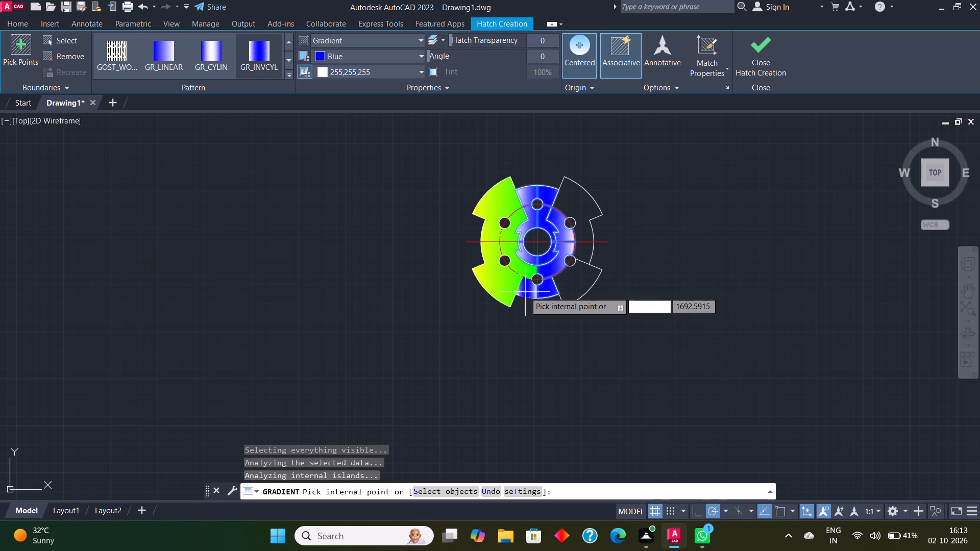
left_click(525, 292)
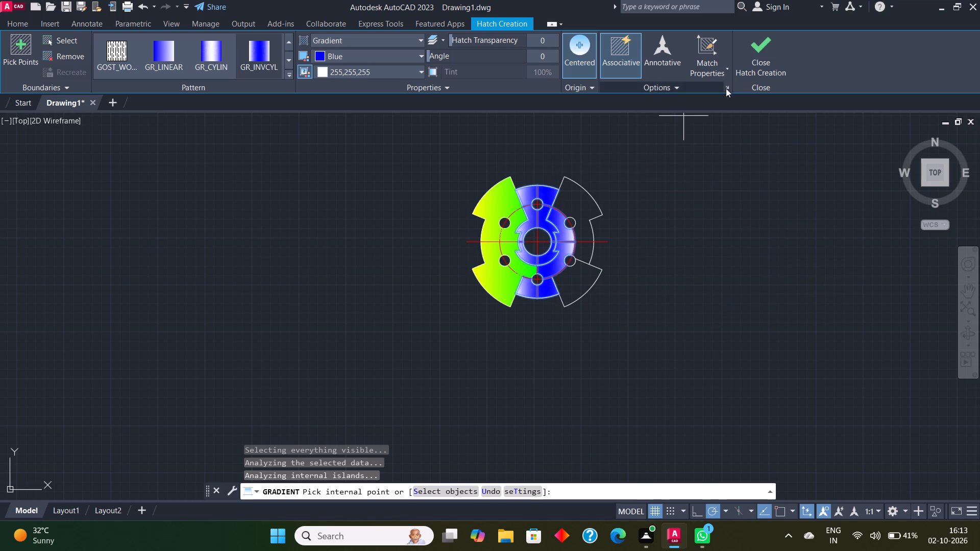
left_click(758, 62)
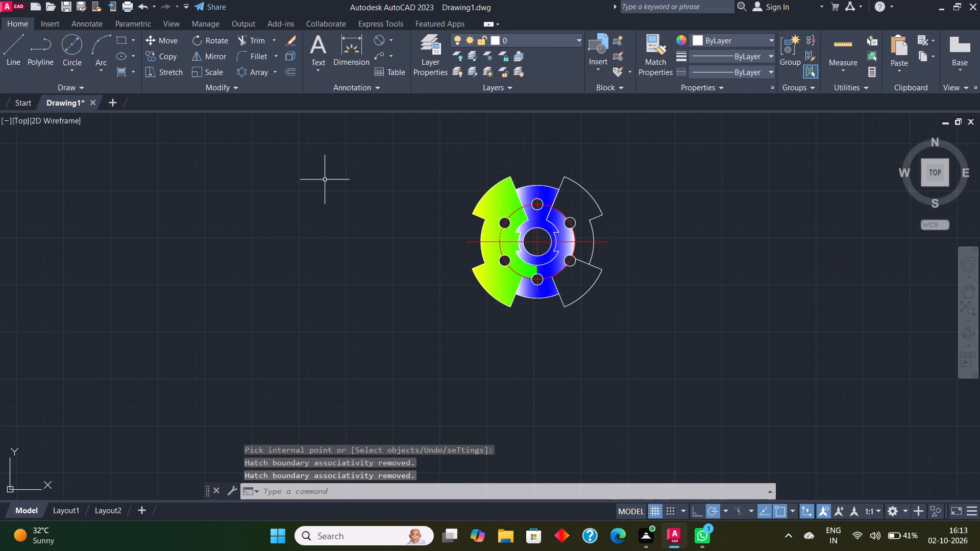
Fill the three outer regions of the part's right side with a gradient using Cyan for both colours.
left_click(133, 68)
left_click(145, 123)
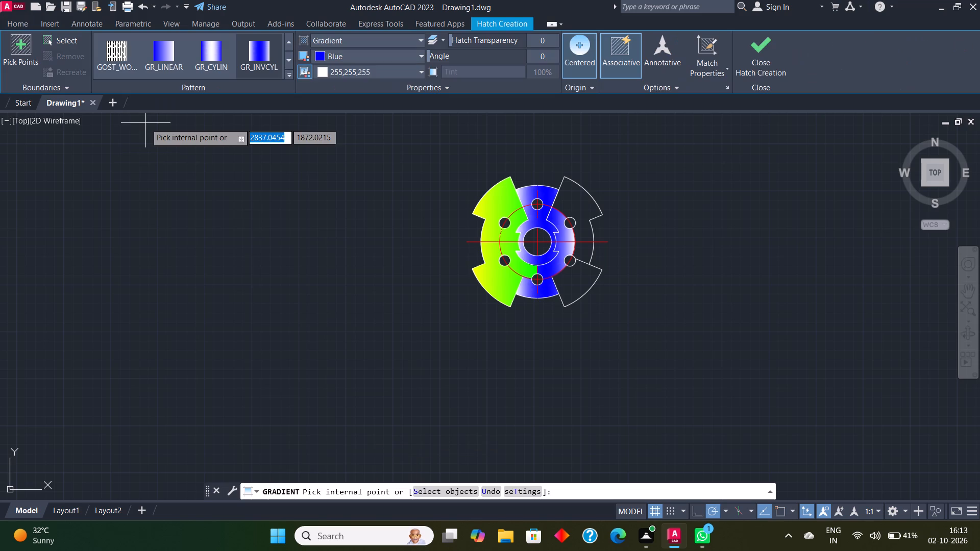
left_click(355, 57)
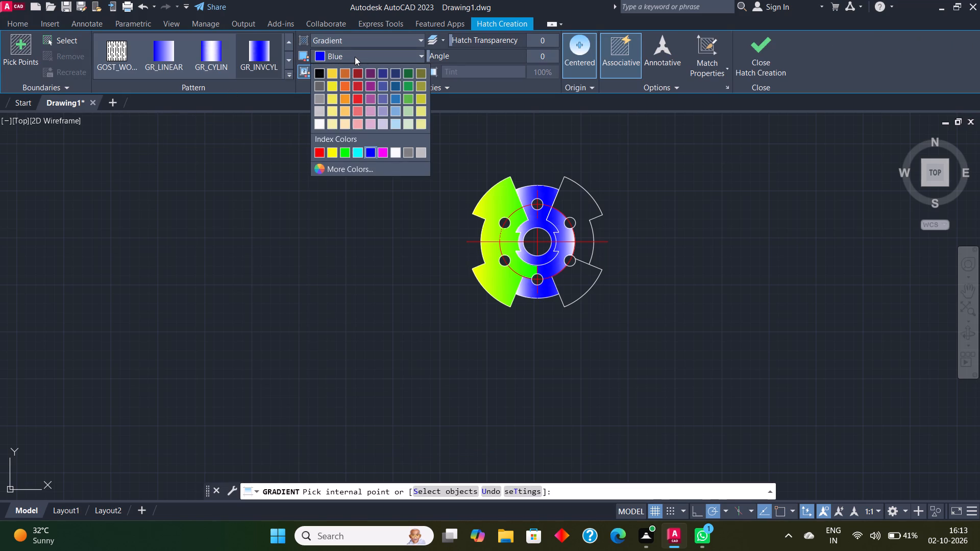
left_click(359, 151)
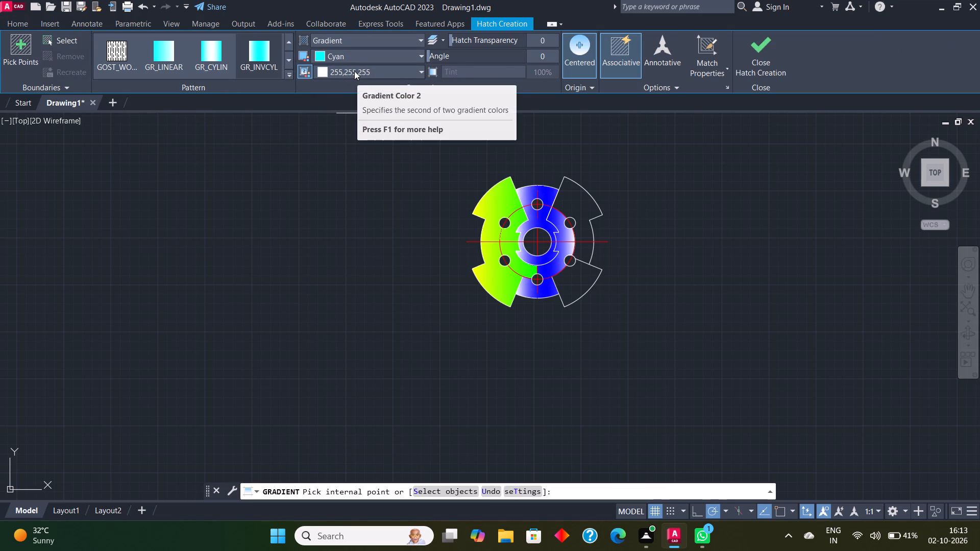
left_click(354, 71)
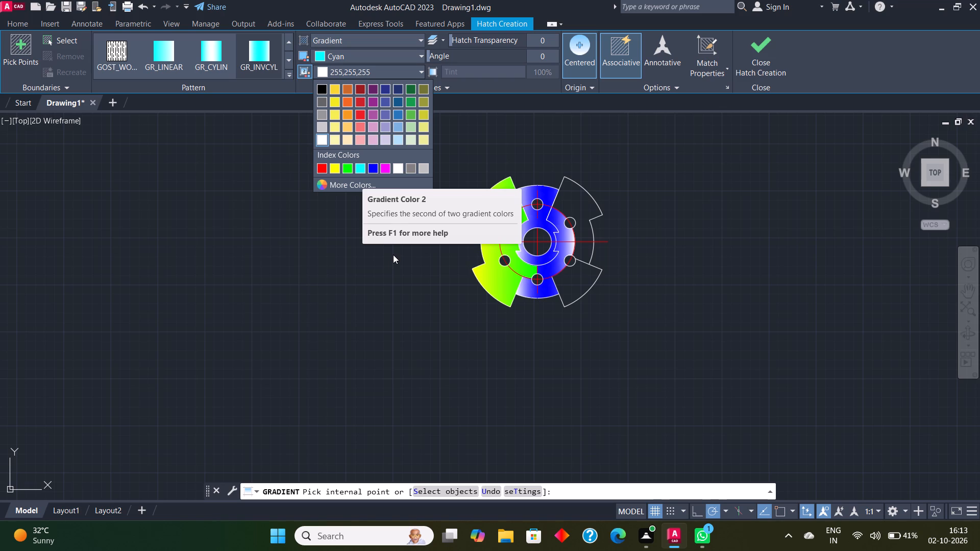
left_click(344, 69)
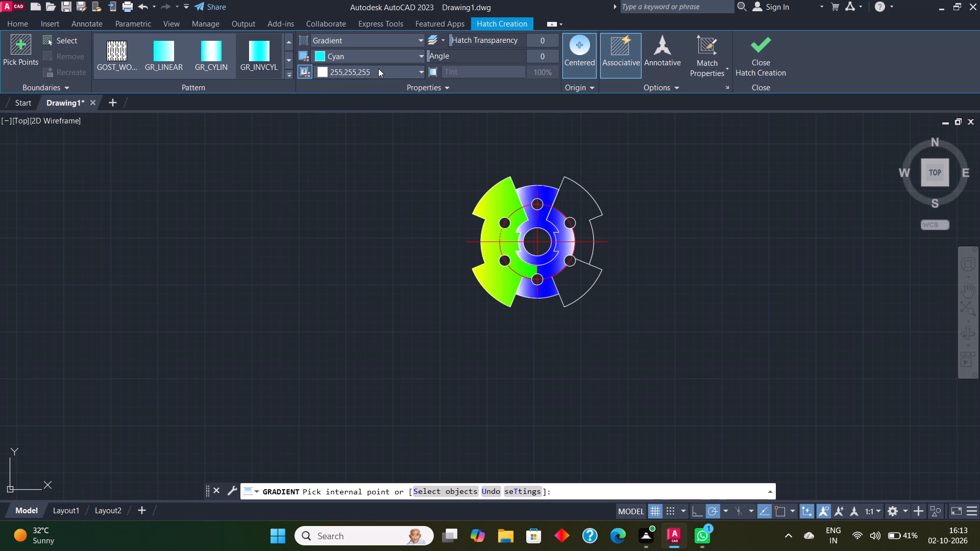
left_click(378, 68)
left_click(357, 172)
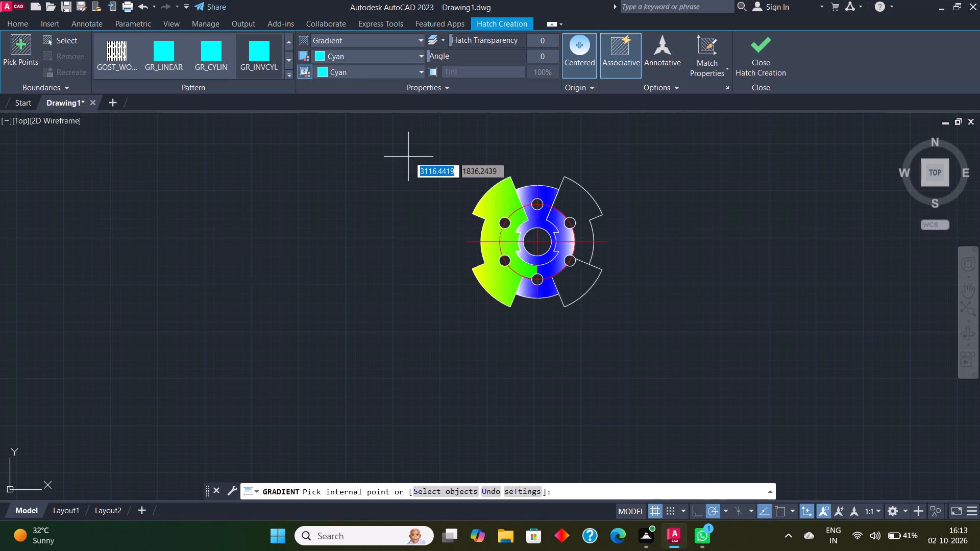
left_click(582, 207)
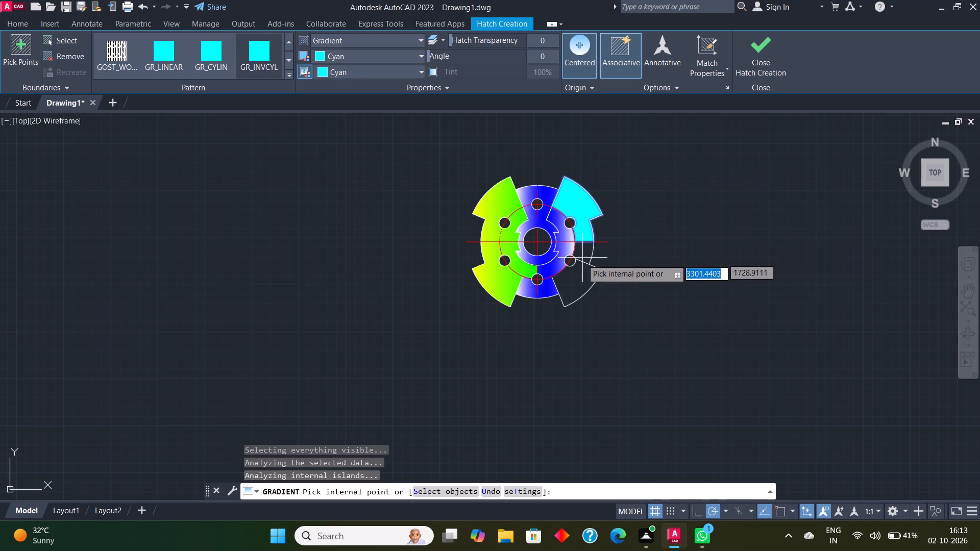
left_click(582, 261)
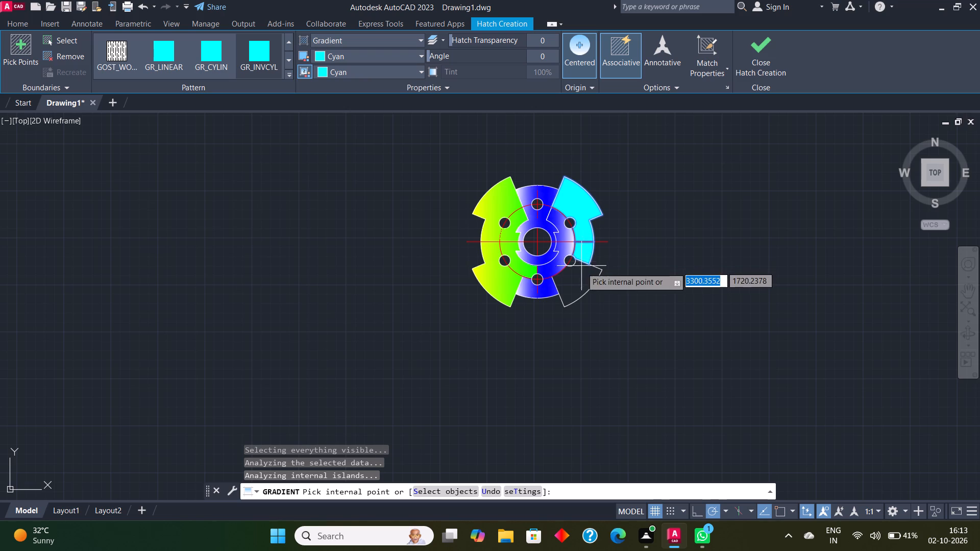
left_click(577, 277)
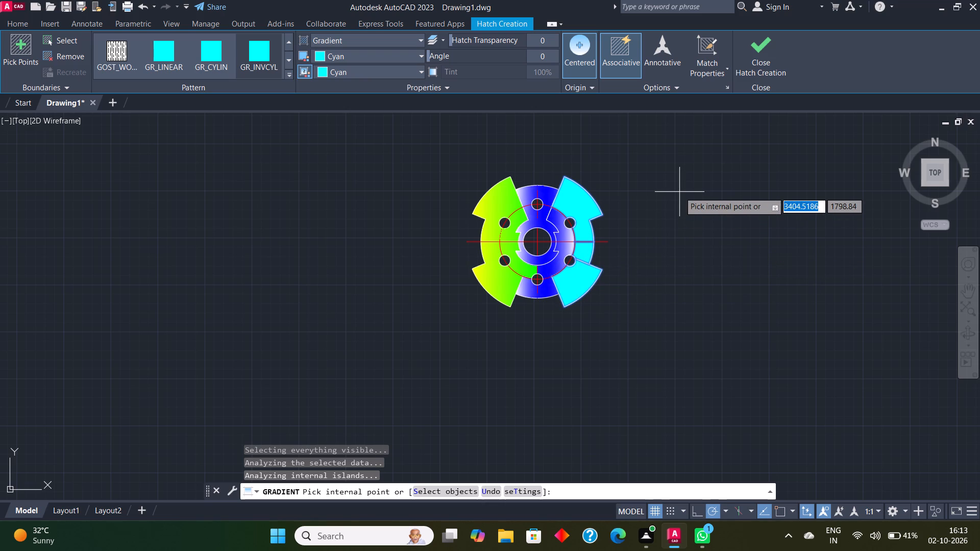
left_click(756, 64)
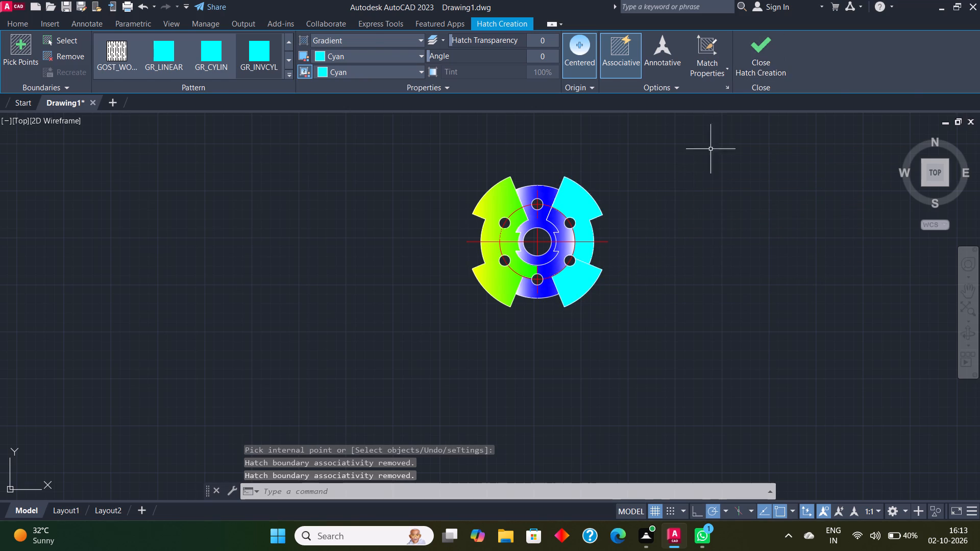
Add an angular dimension between the two slanted edges bounding the top gap, placing its arc above the part.
scroll(508, 177, "up", 2)
scroll(533, 180, "down", 2)
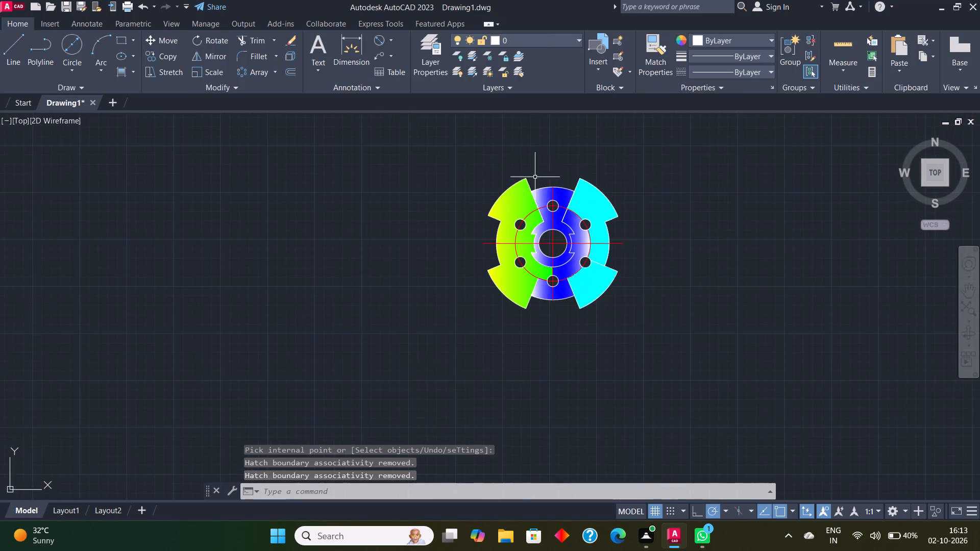
scroll(543, 164, "up", 1)
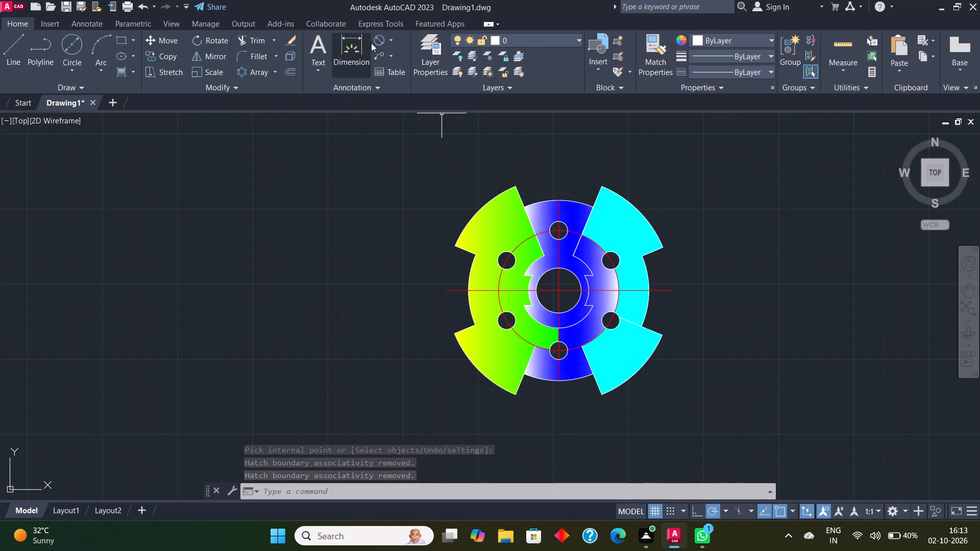
left_click(390, 44)
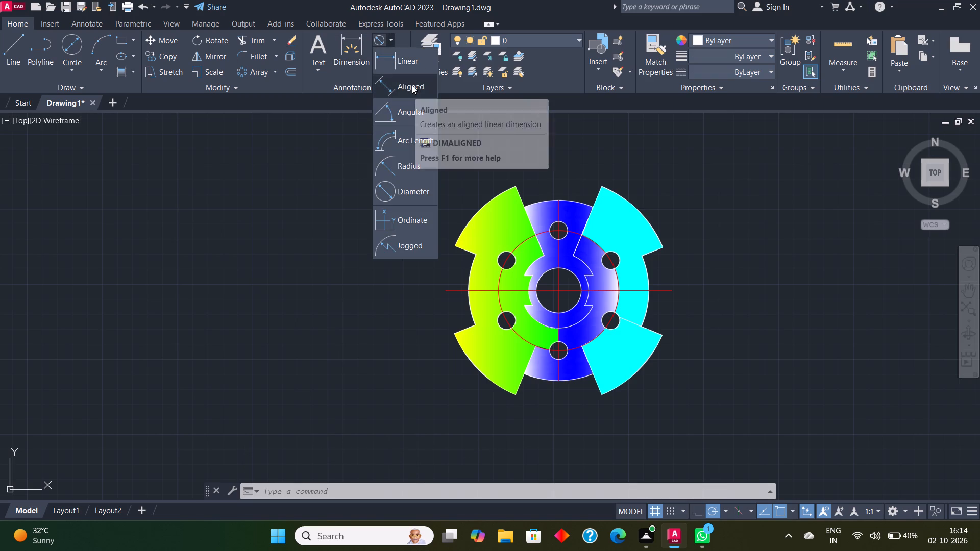
left_click(406, 107)
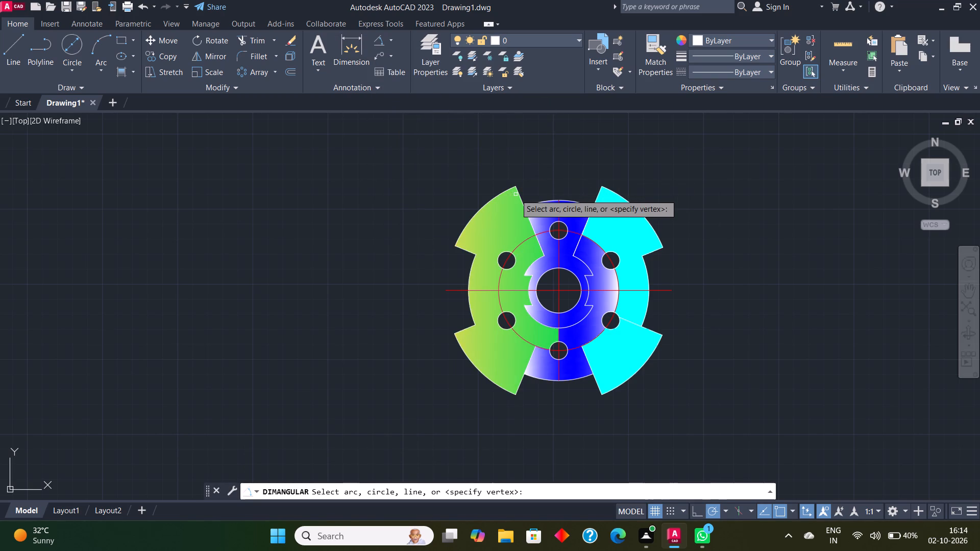
left_click(519, 194)
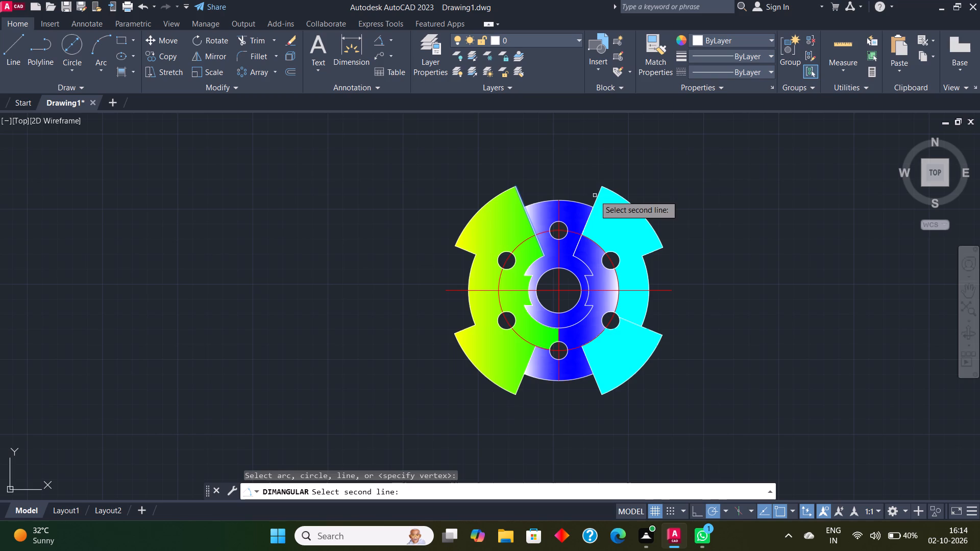
left_click(597, 196)
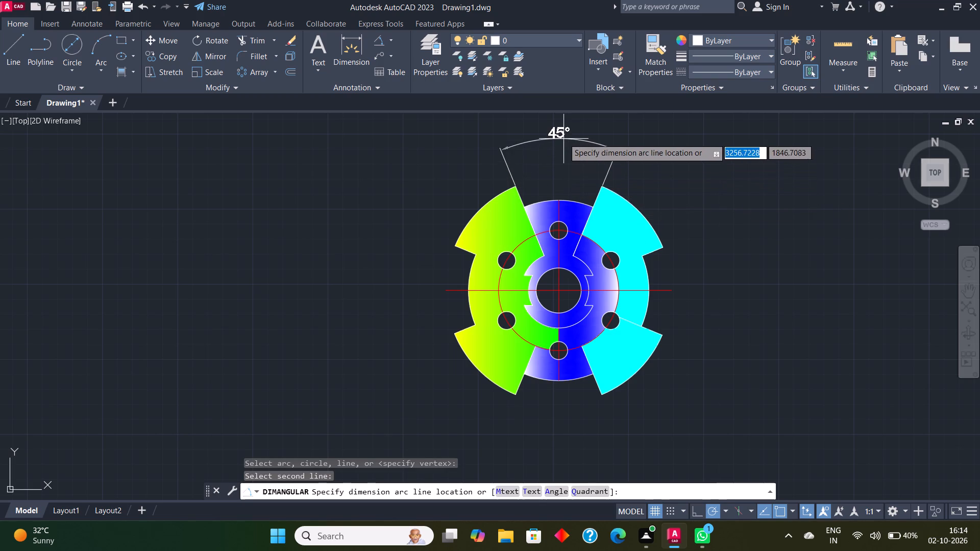
left_click(561, 131)
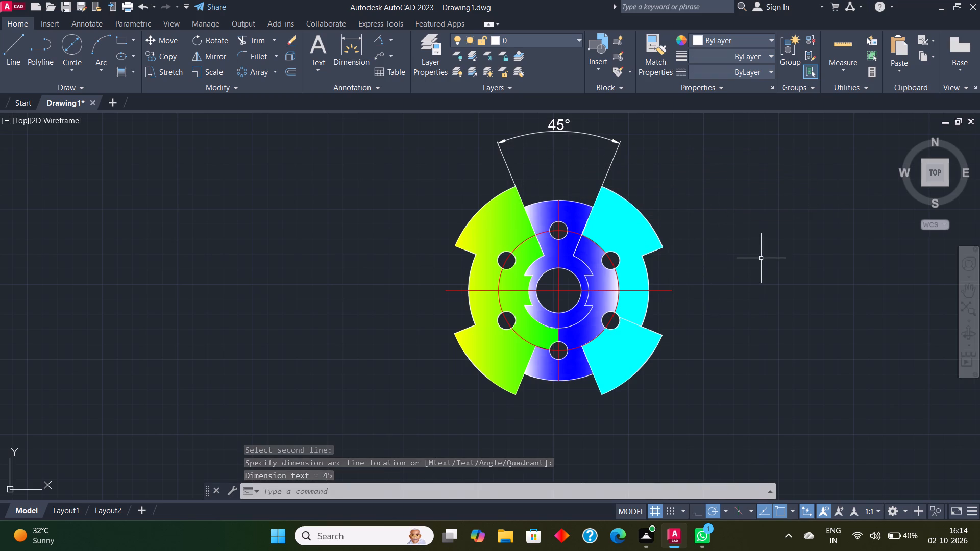
Add an angular dimension between the two slanted edges bounding the right gap, placing its arc outside the part's right side.
key("Return")
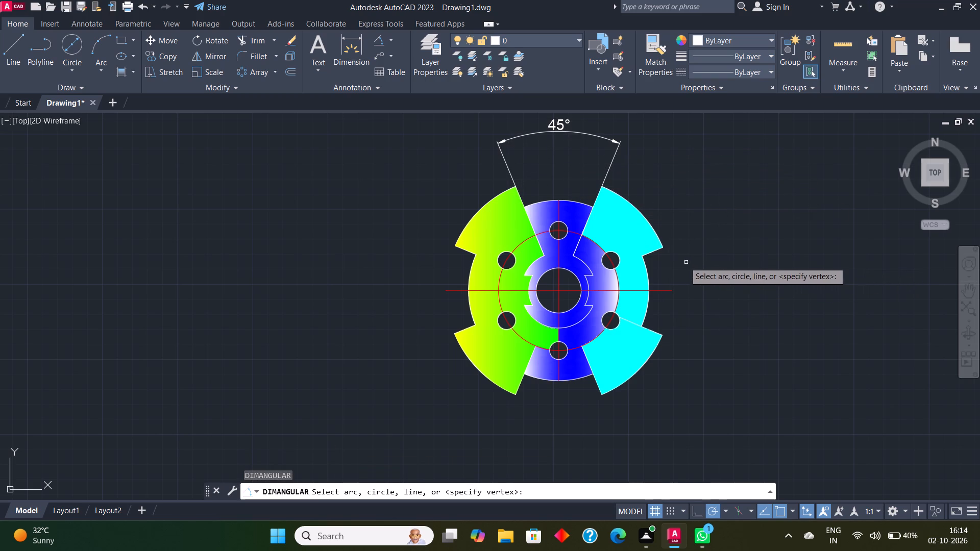
left_click(657, 252)
left_click(653, 330)
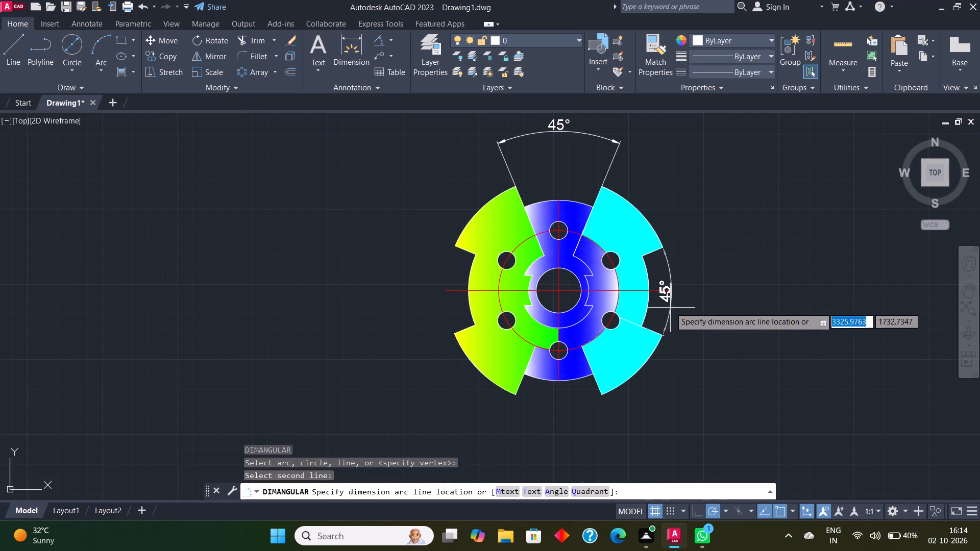
left_click(701, 300)
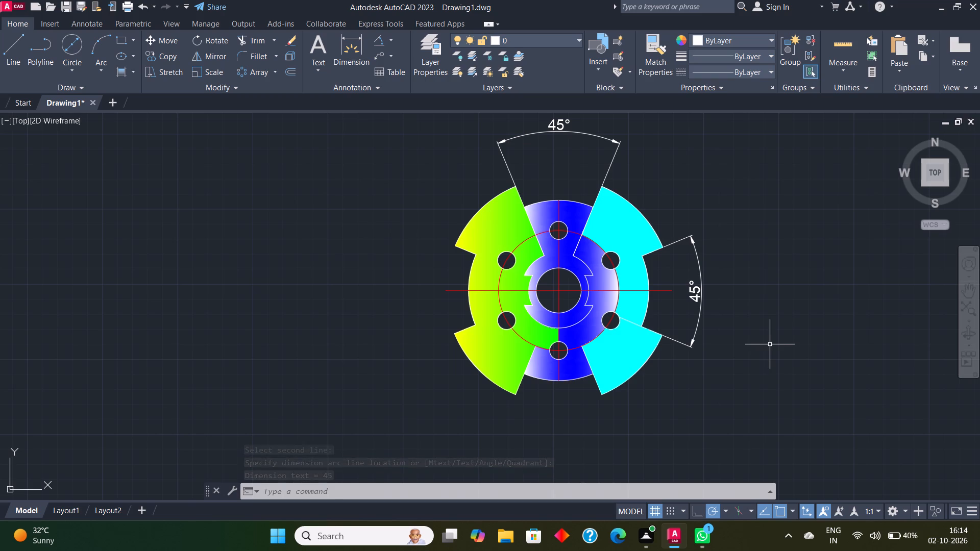
key("Escape")
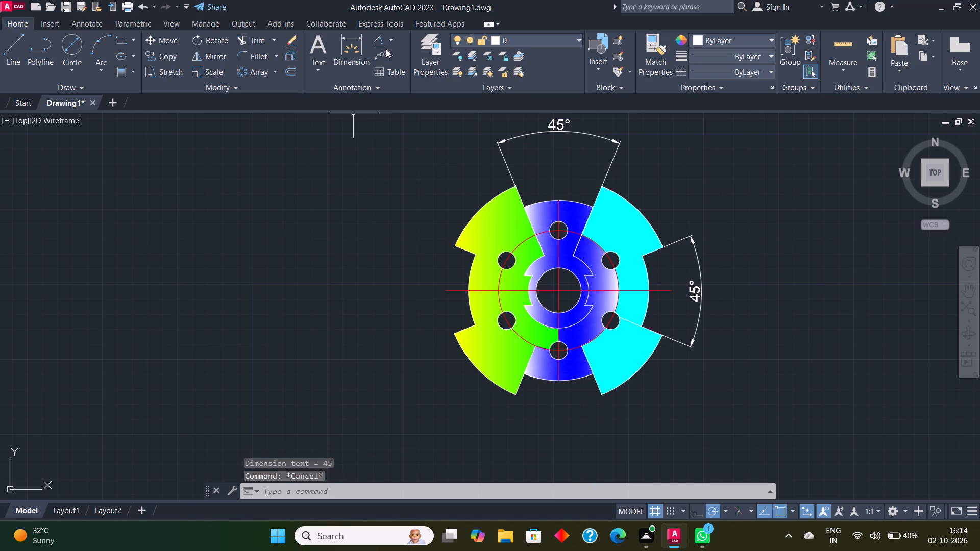
Add a vertical linear dimension between the two inner corners of the hub's left notch, placing it left of the part.
left_click(389, 41)
left_click(398, 59)
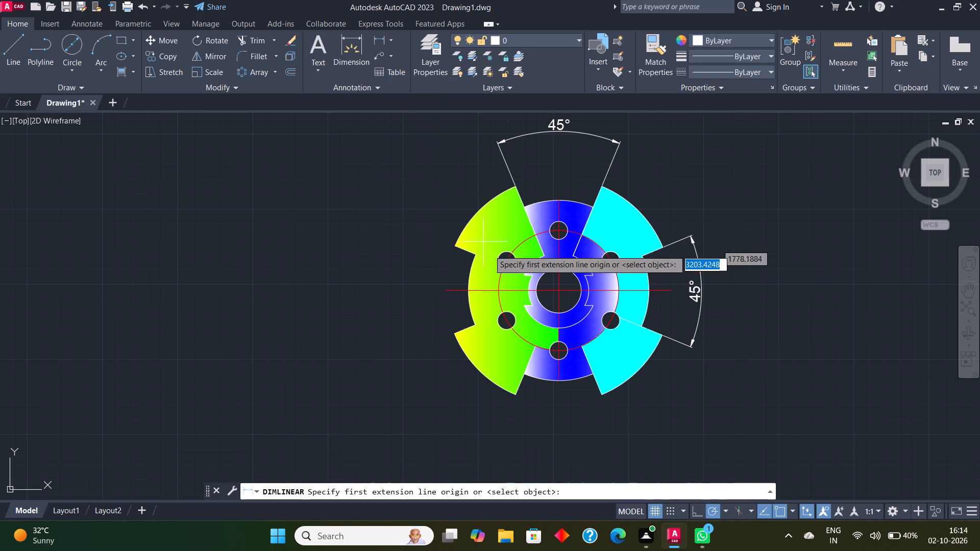
scroll(538, 286, "down", 2)
scroll(539, 283, "up", 3)
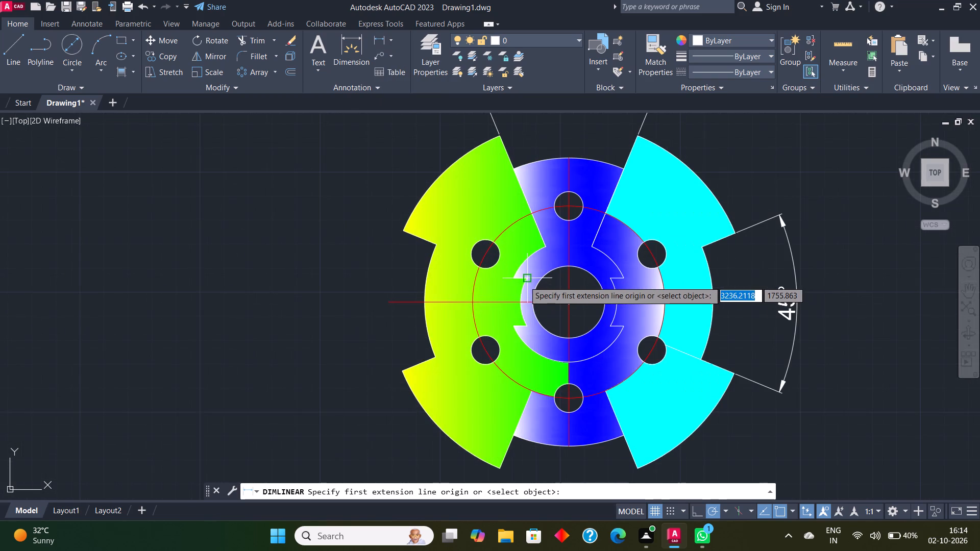
left_click(517, 280)
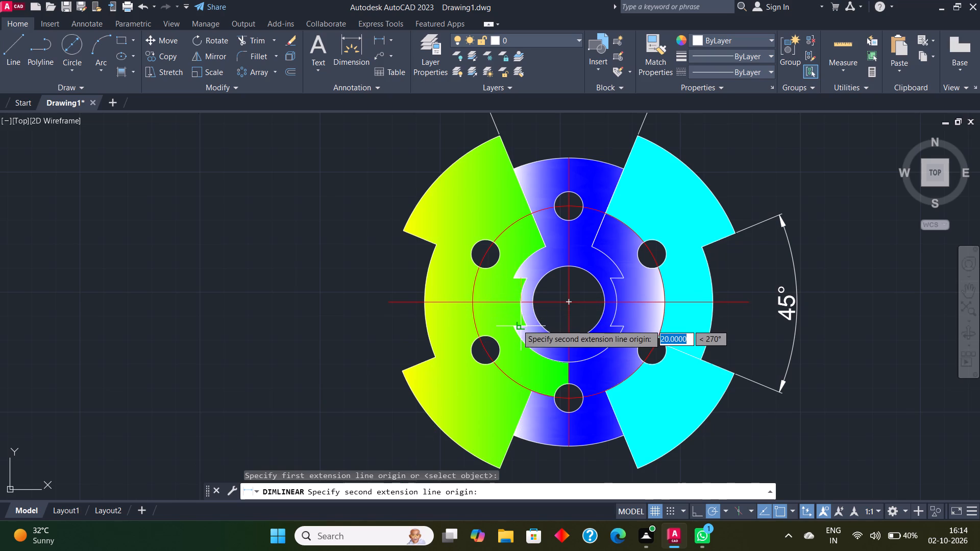
left_click(517, 324)
left_click(346, 304)
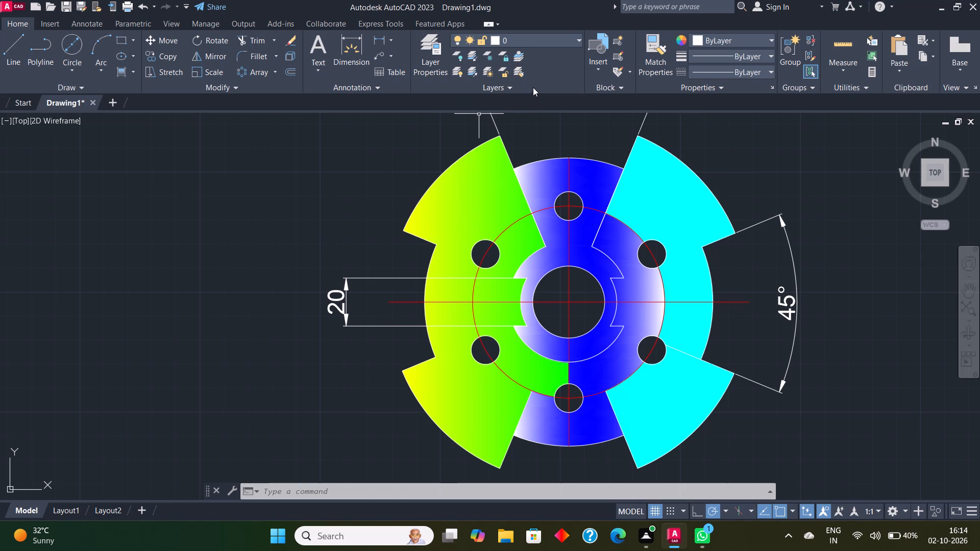
Add diameter dimensions to the upper-left outermost arc and the left recessed arc, placing both texts left of the part.
left_click(394, 38)
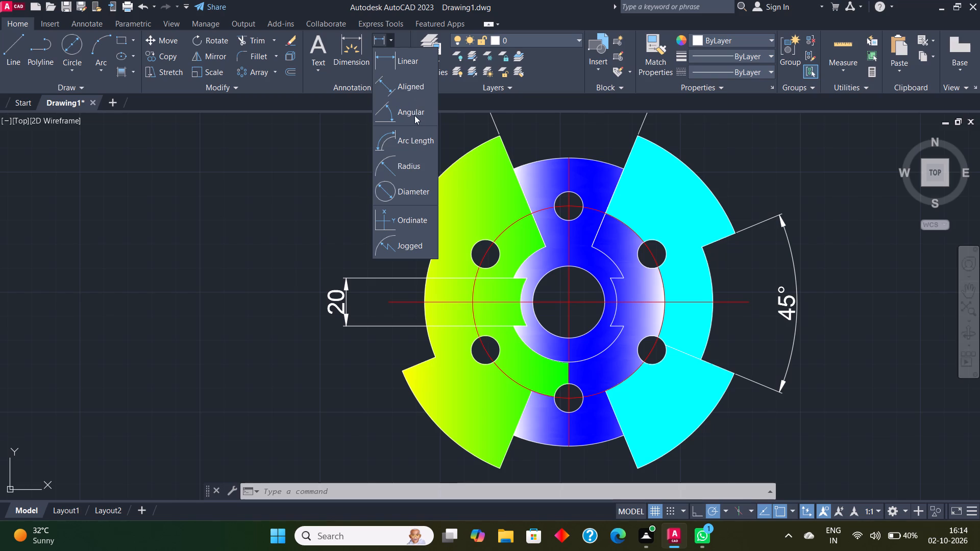
left_click(412, 188)
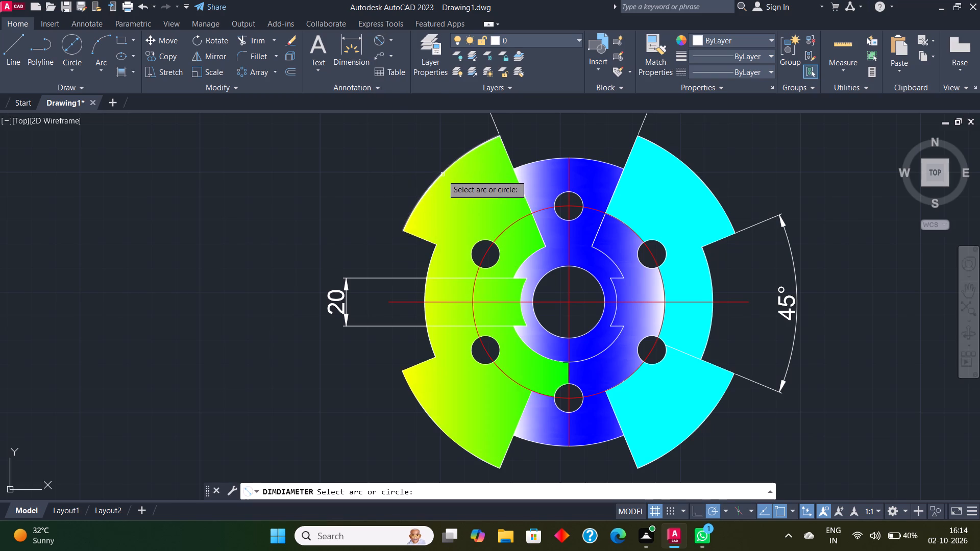
left_click_drag(440, 176, 436, 176)
left_click(352, 169)
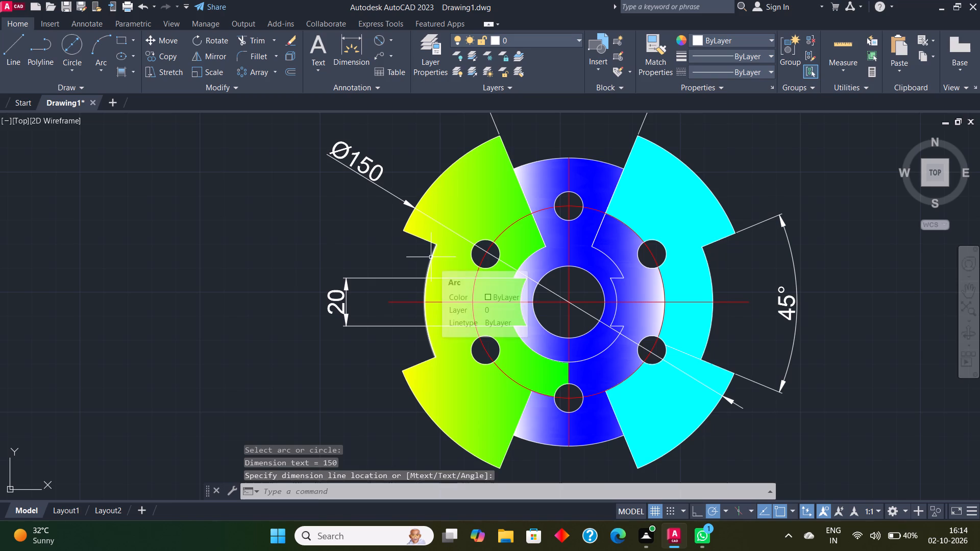
key("Return")
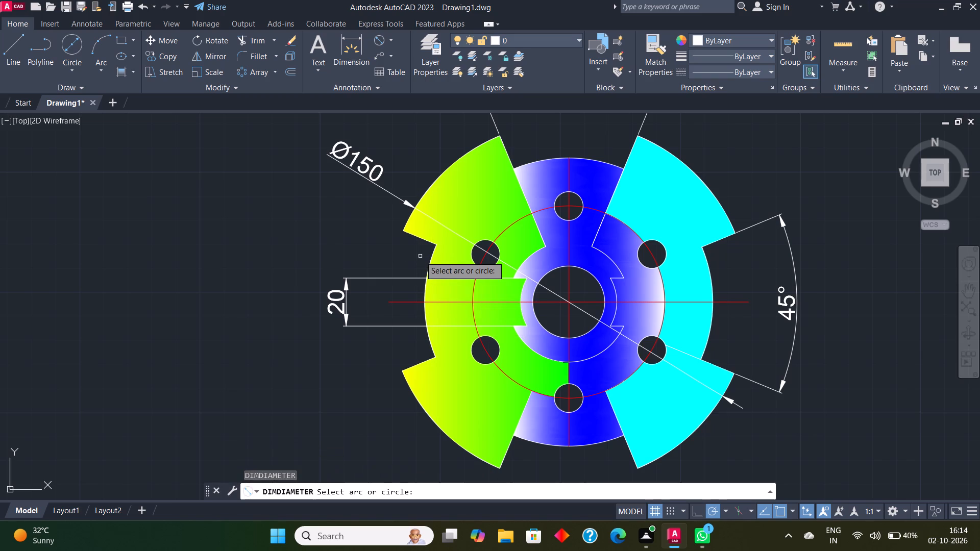
left_click(428, 266)
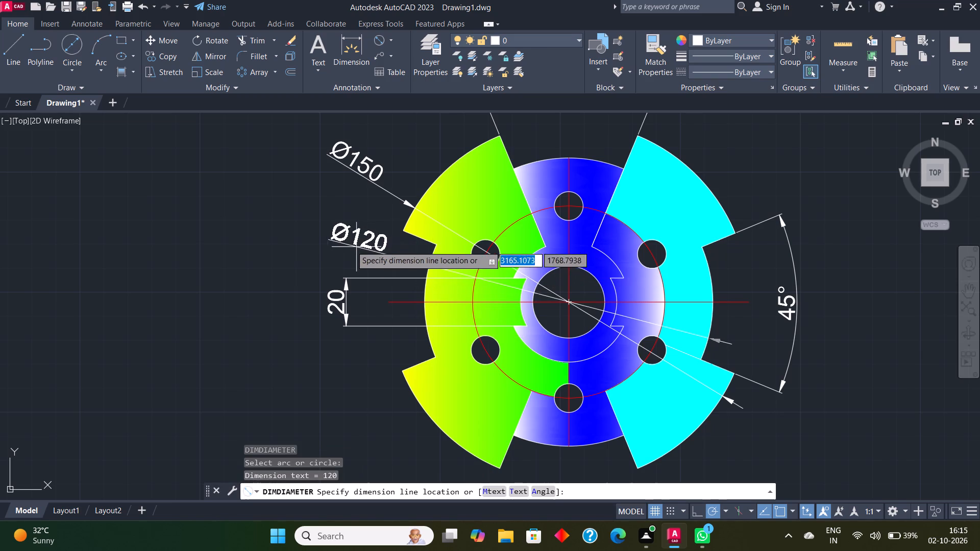
left_click(320, 238)
Add a diameter dimension to the red hole circle, placing its text outside the part at the upper right.
scroll(578, 169, "up", 2)
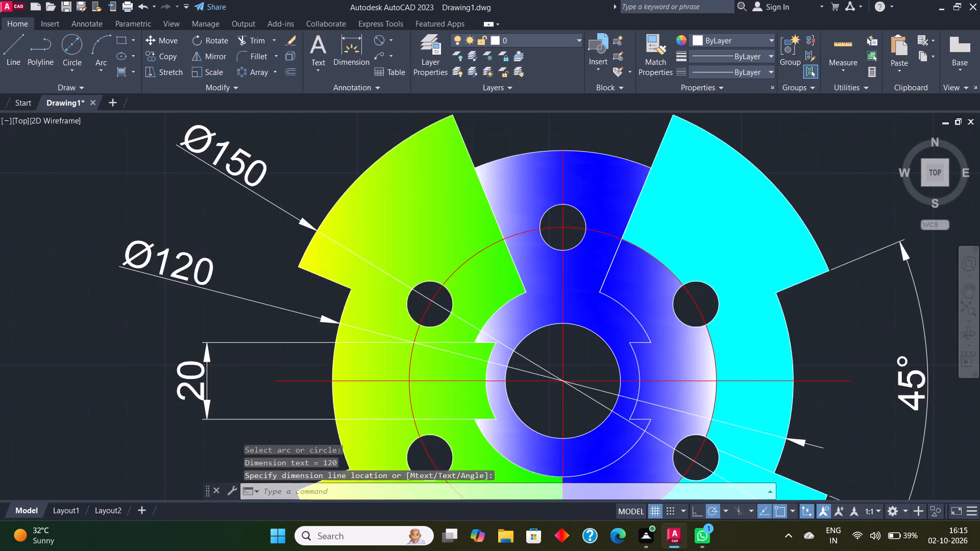
scroll(578, 169, "down", 3)
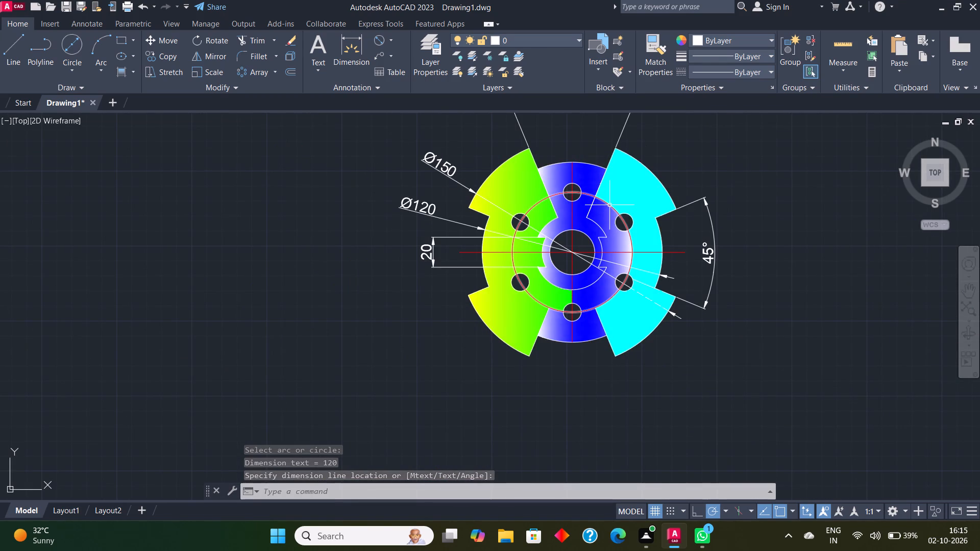
key("Return")
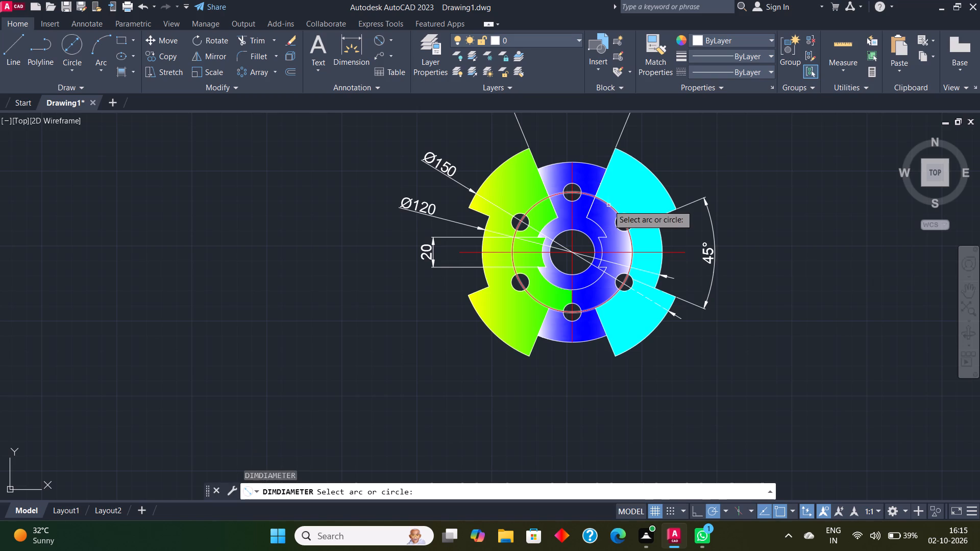
left_click(608, 205)
left_click(731, 153)
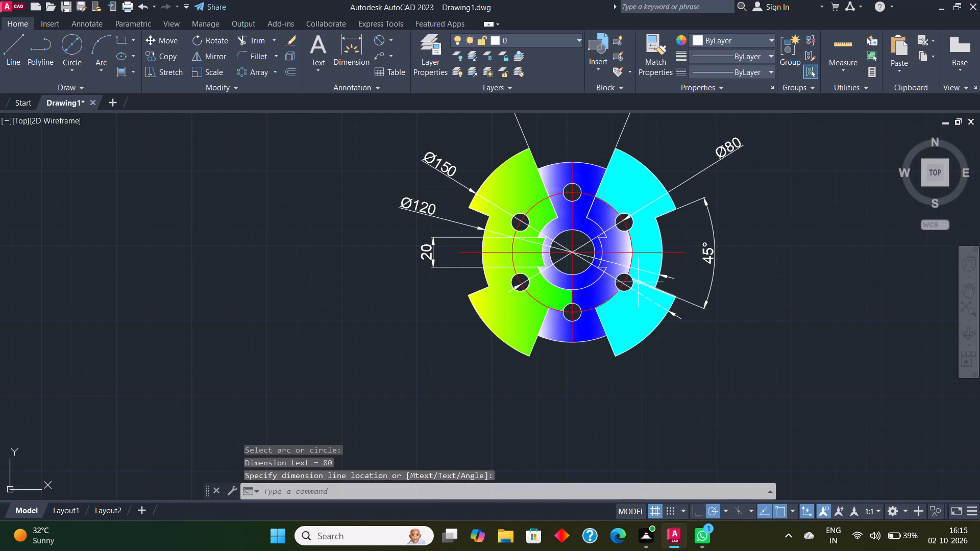
Add diameter dimensions to the hub's lower arc and the central bore, placing both texts outside the part at the lower right.
scroll(613, 252, "down", 1)
scroll(613, 252, "up", 3)
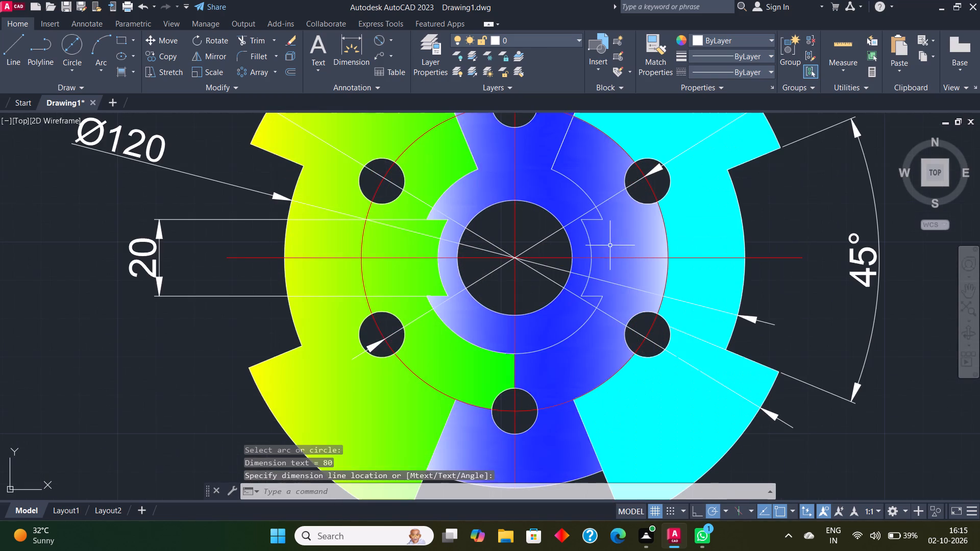
scroll(587, 188, "up", 2)
scroll(587, 188, "down", 4)
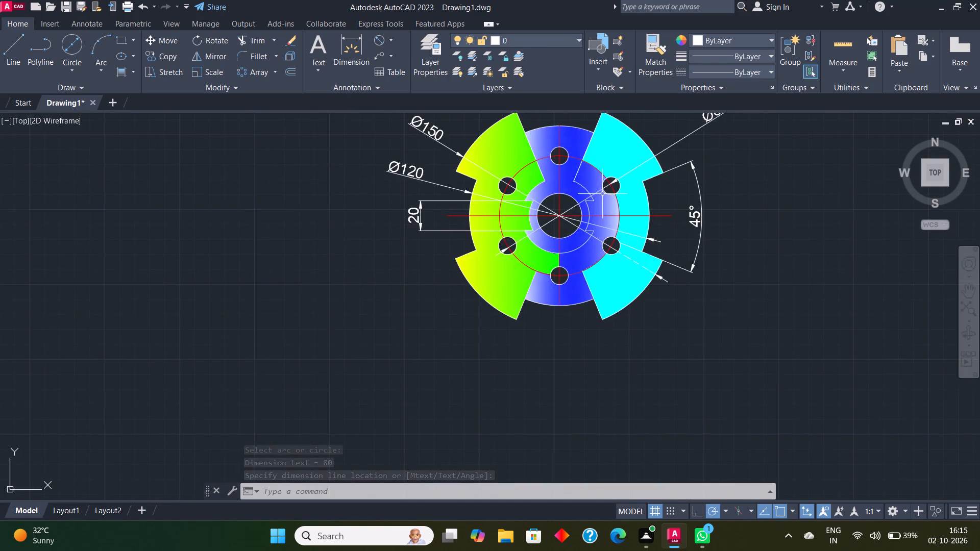
scroll(602, 194, "down", 1)
scroll(607, 208, "up", 1)
key("Return")
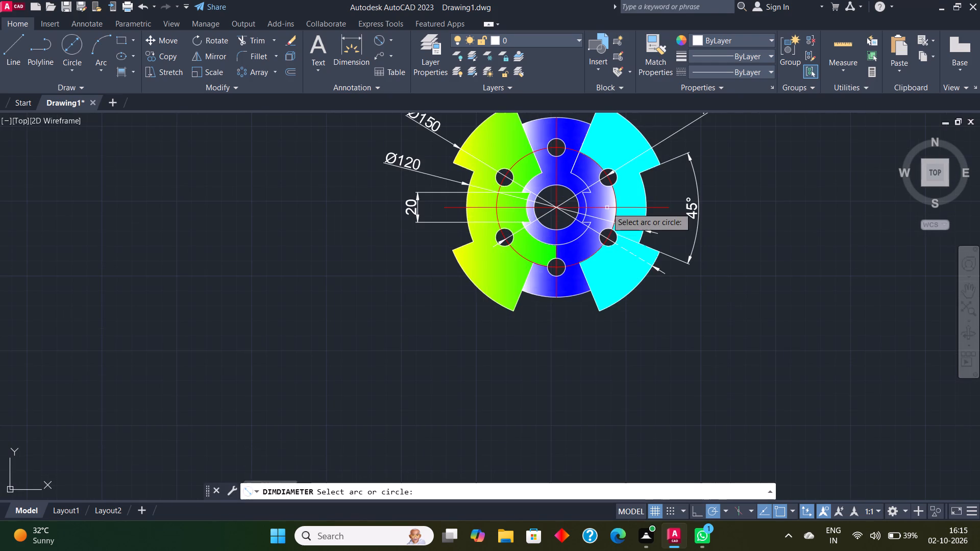
left_click(577, 240)
left_click(668, 320)
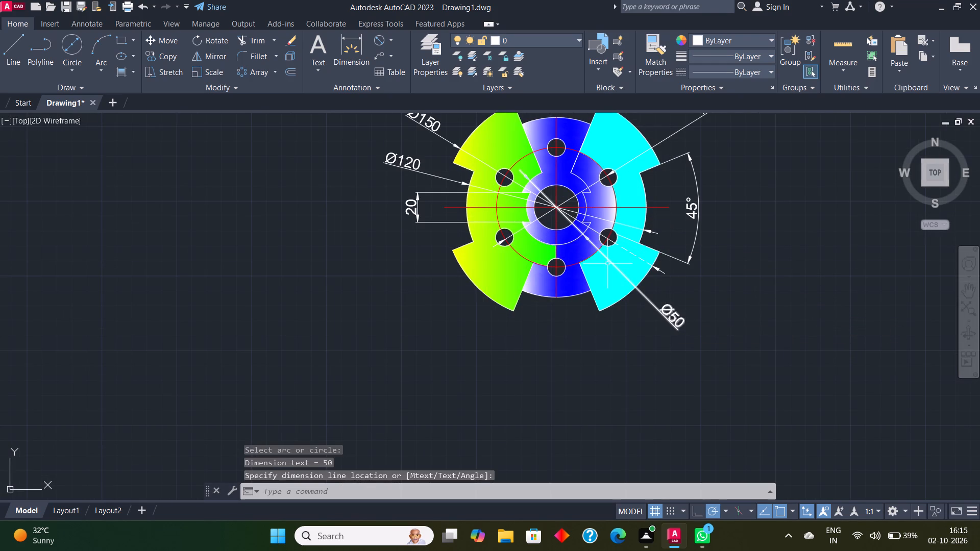
key("Return")
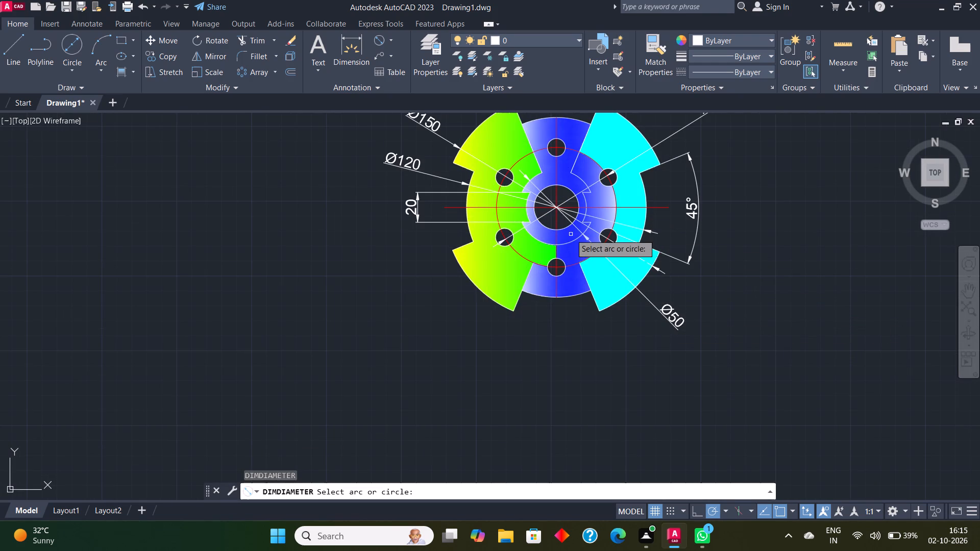
left_click(561, 229)
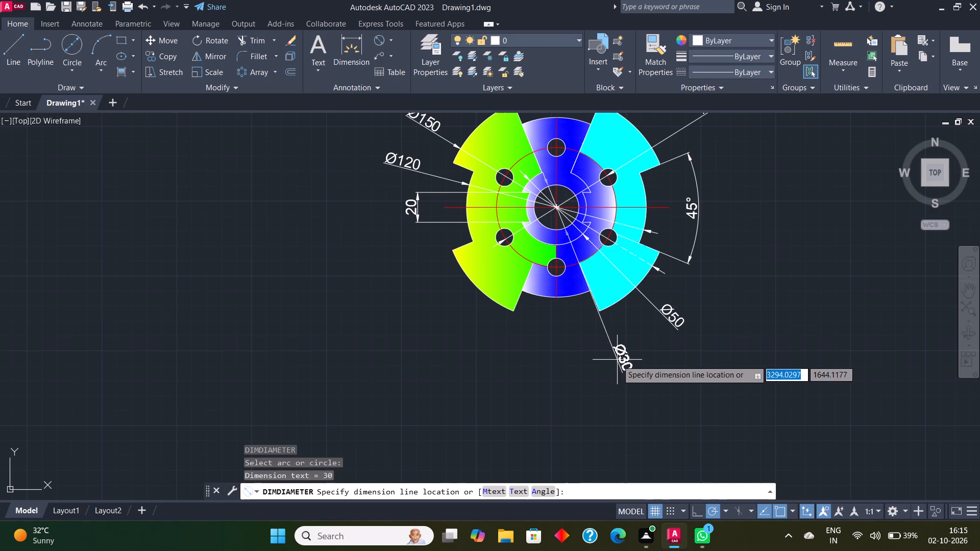
left_click(619, 362)
Add a diameter dimension to the top small hole, placing its text outside the part at the upper left.
scroll(668, 358, "up", 2)
scroll(668, 358, "down", 5)
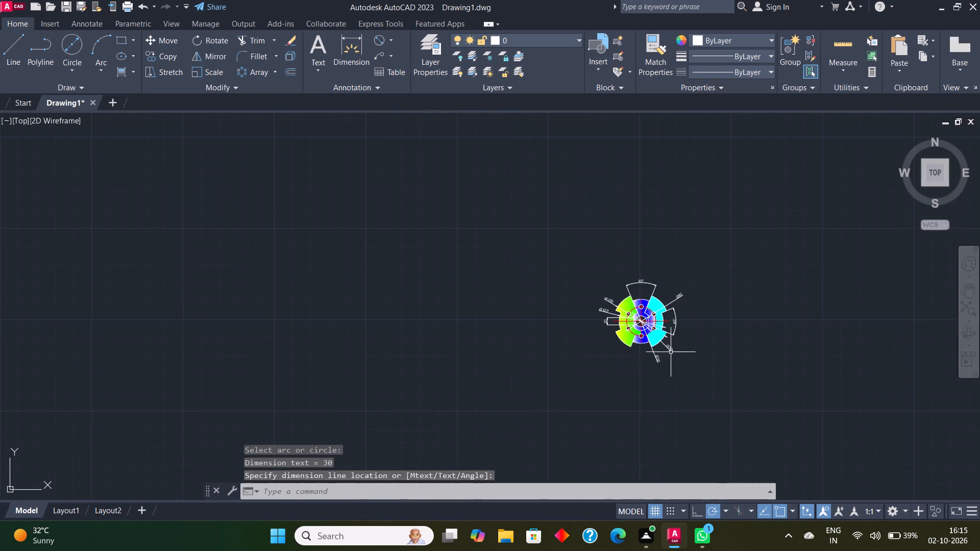
scroll(682, 333, "up", 2)
scroll(673, 265, "up", 1)
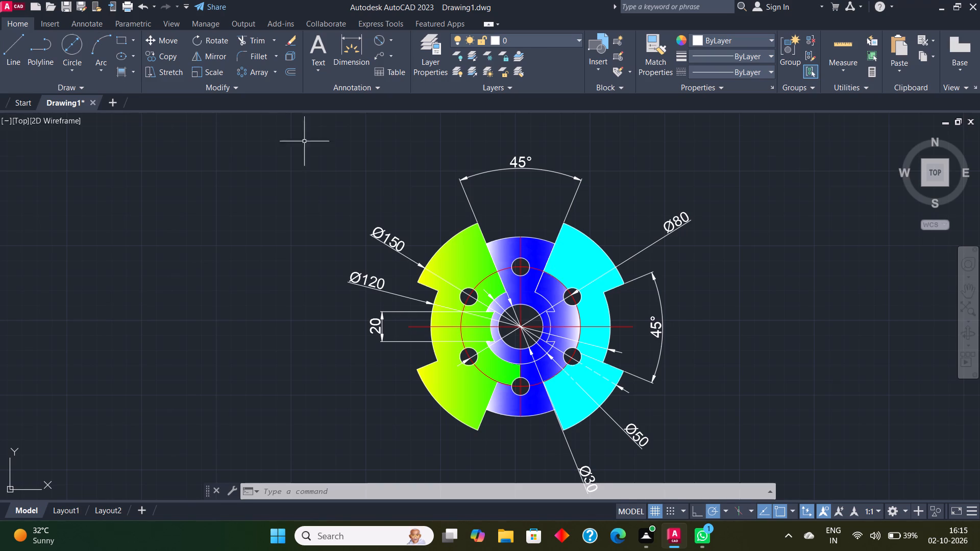
key("Return")
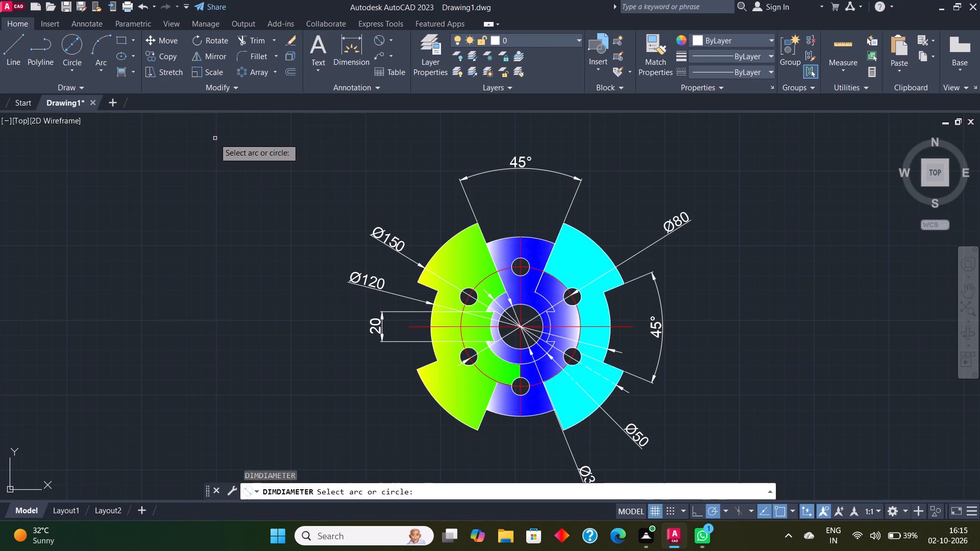
left_click(514, 261)
left_click(424, 194)
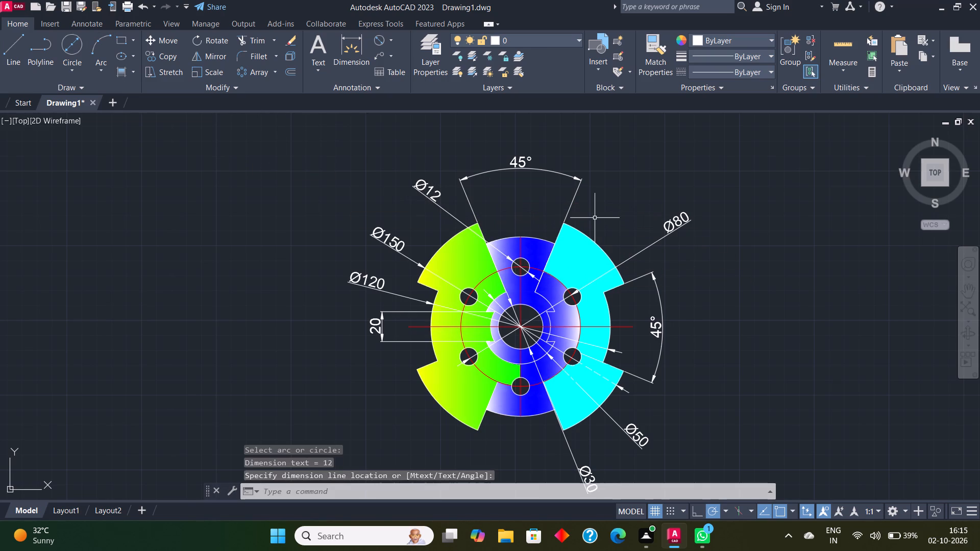
Run the LOGFILEOFF command to turn off the log file.
scroll(605, 220, "up", 1)
scroll(606, 220, "down", 2)
scroll(607, 220, "up", 1)
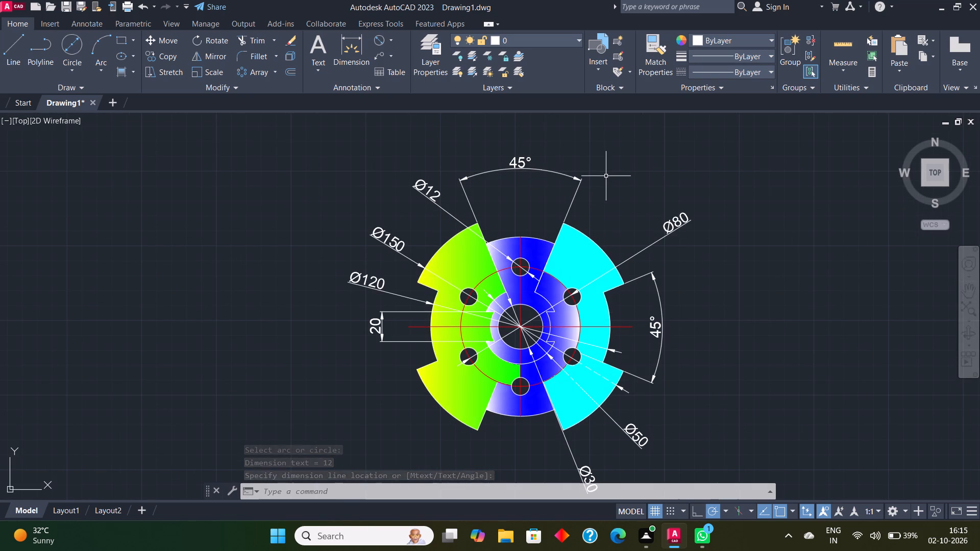
left_click(384, 487)
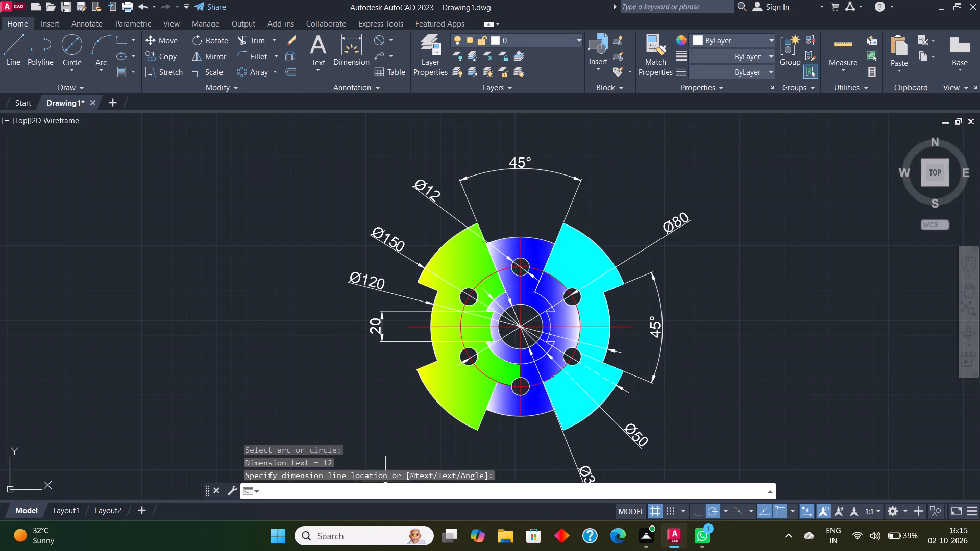
type("log")
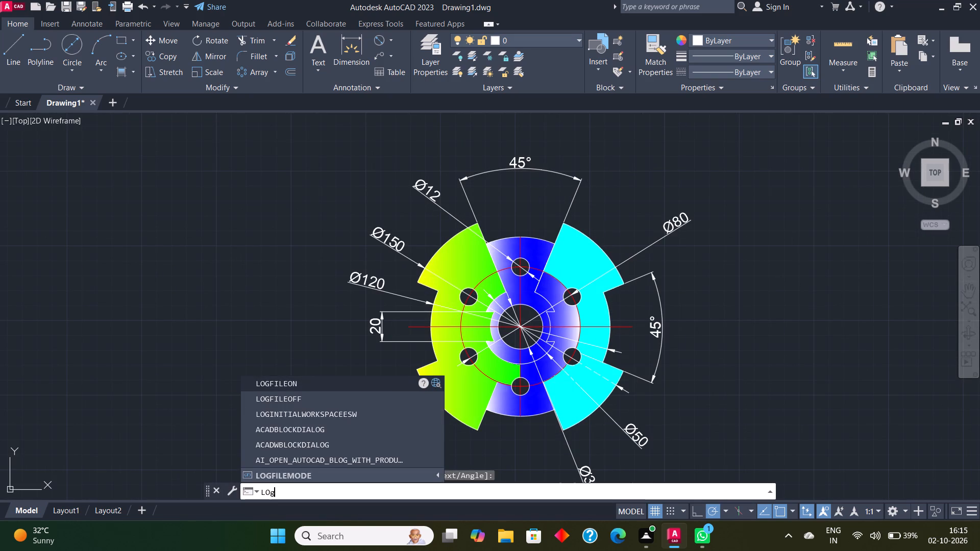
left_click(293, 393)
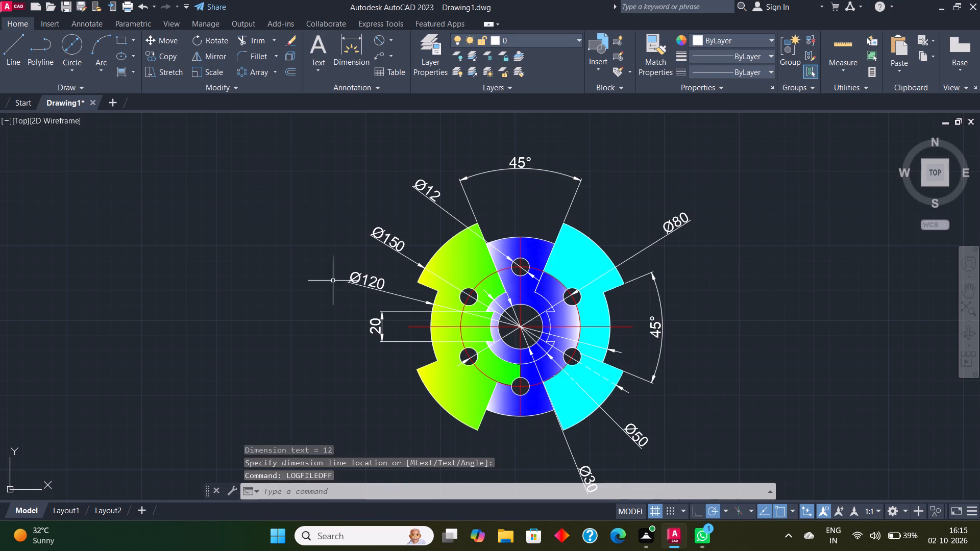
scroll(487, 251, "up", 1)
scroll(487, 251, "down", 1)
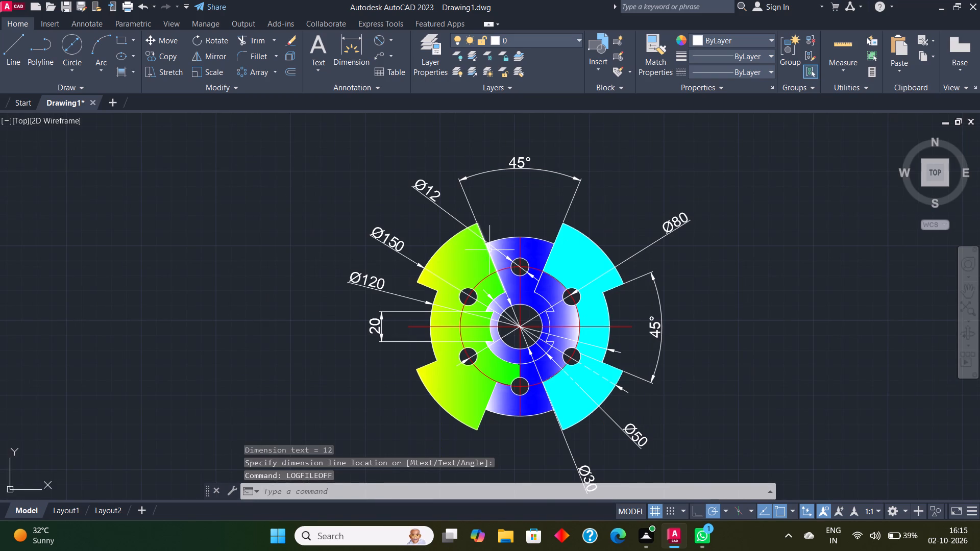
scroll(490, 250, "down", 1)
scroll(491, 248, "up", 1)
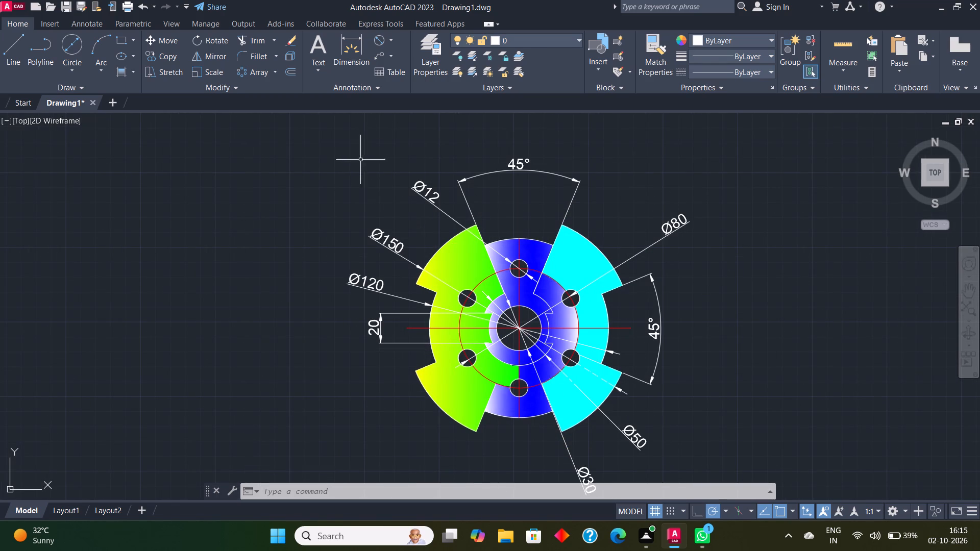
Save the drawing in the Documents folder under the file name "radial slotted flange".
key("ctrl+s")
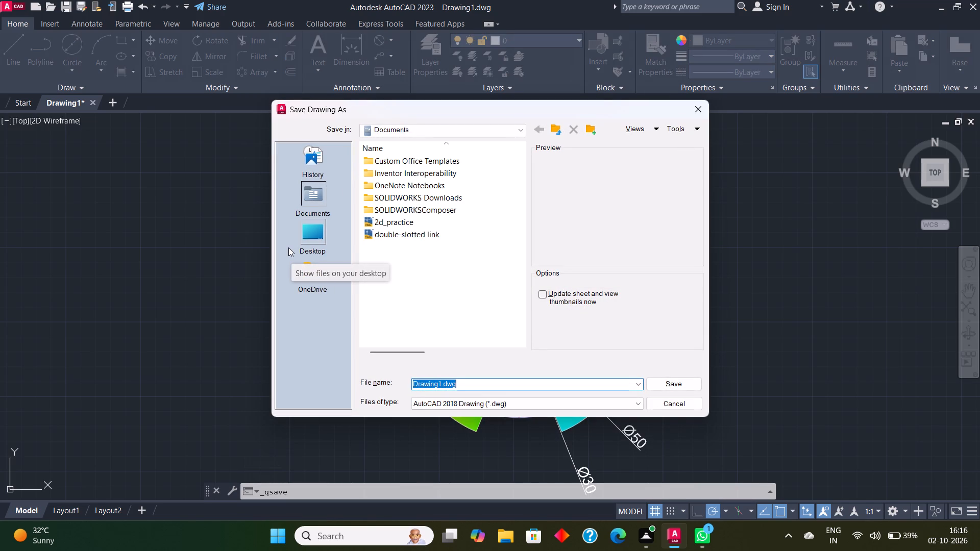
key("BackSpace")
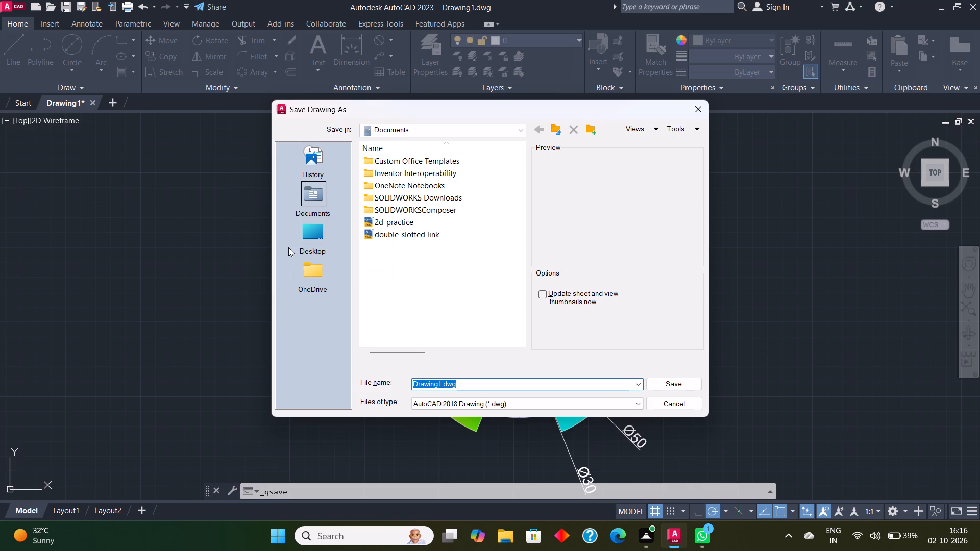
type("radial")
key("space")
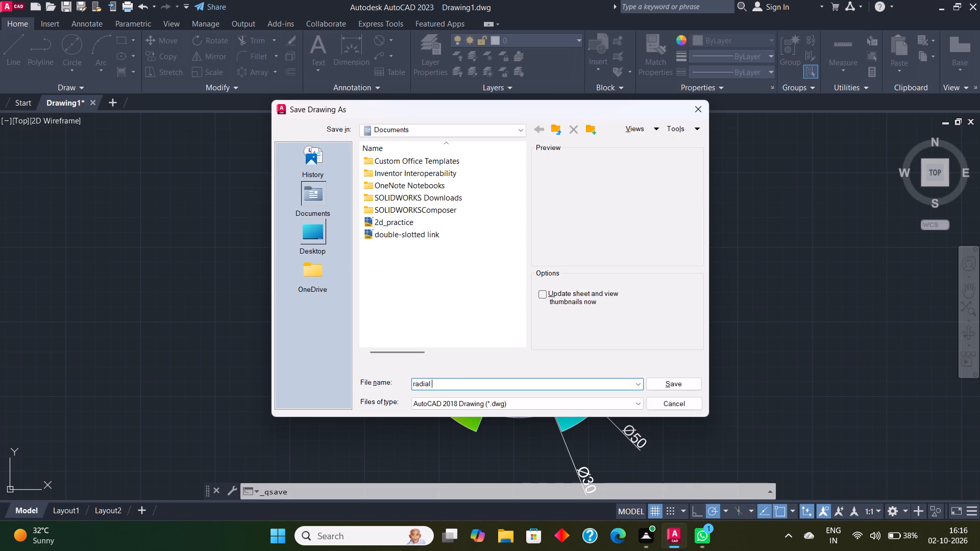
type("slotted")
key("space")
type("flan")
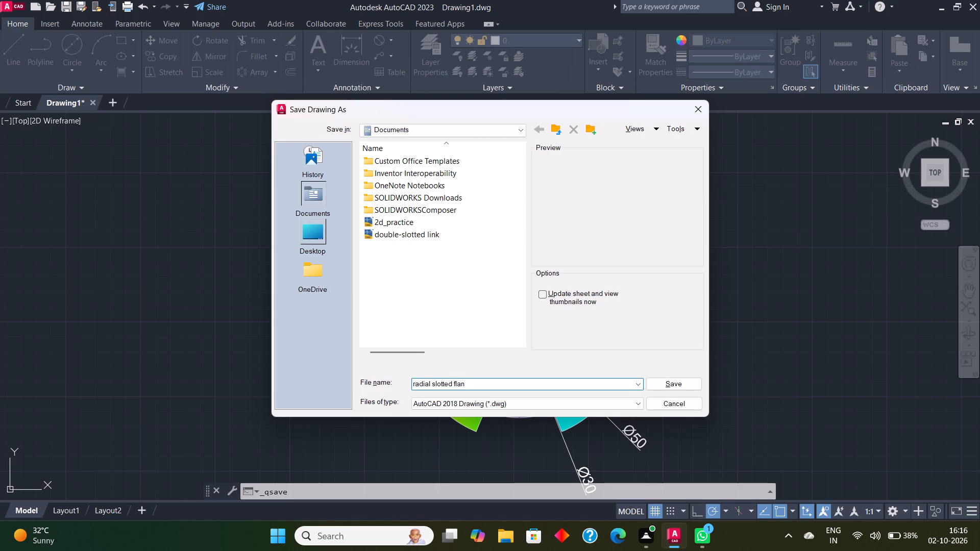
type("ge")
key("Return")
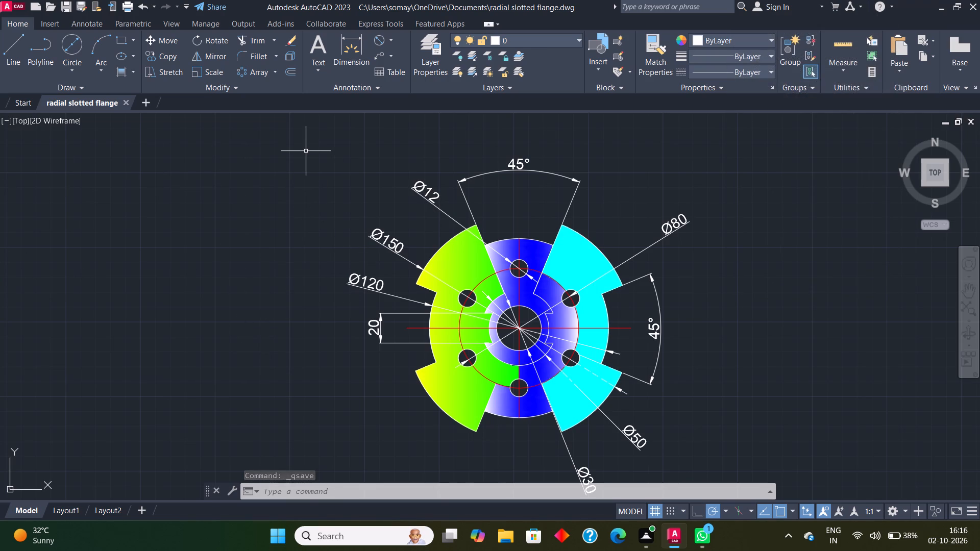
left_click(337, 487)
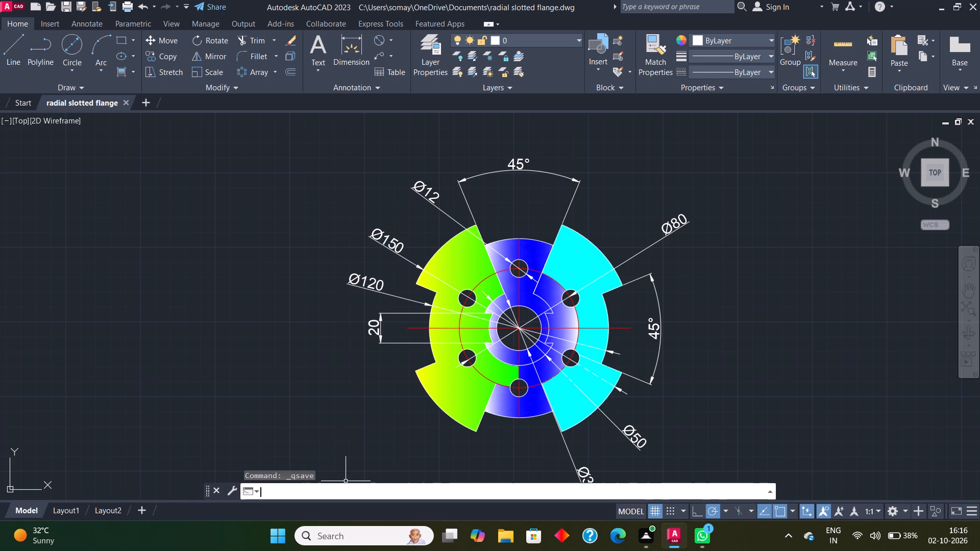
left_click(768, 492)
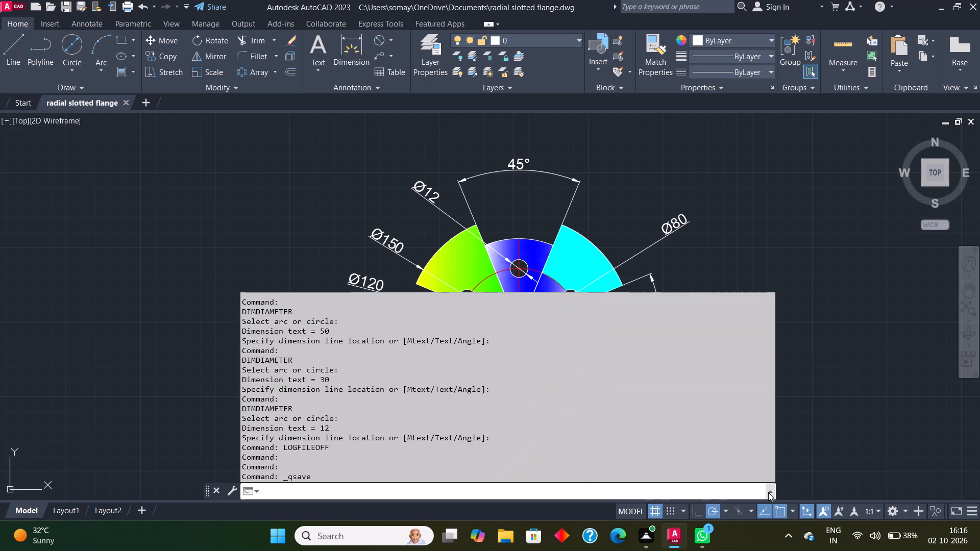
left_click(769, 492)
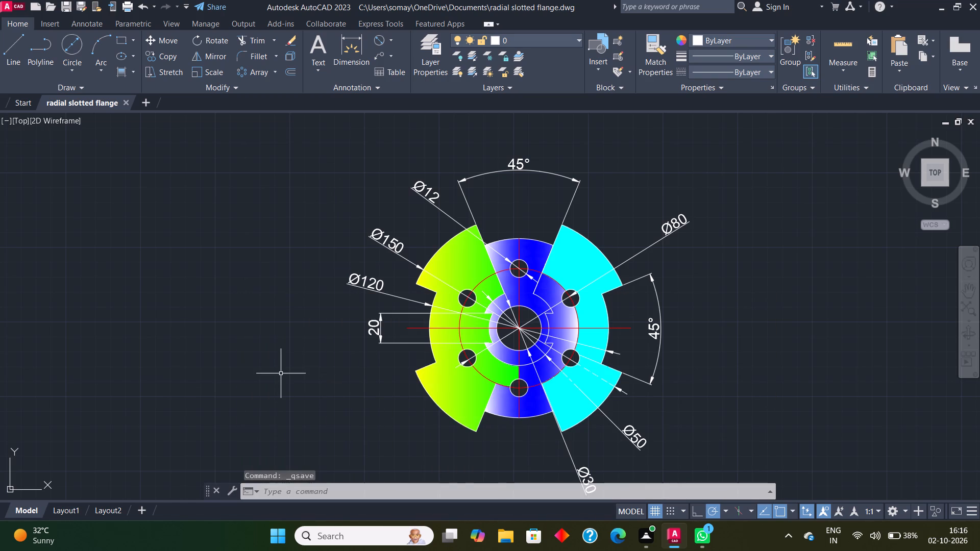
Set up a plot with DWG To PDF.pc3, ISO full bleed A4 (297.00 x 210.00 MM) paper, landscape orientation and a centred plot.
type("pl")
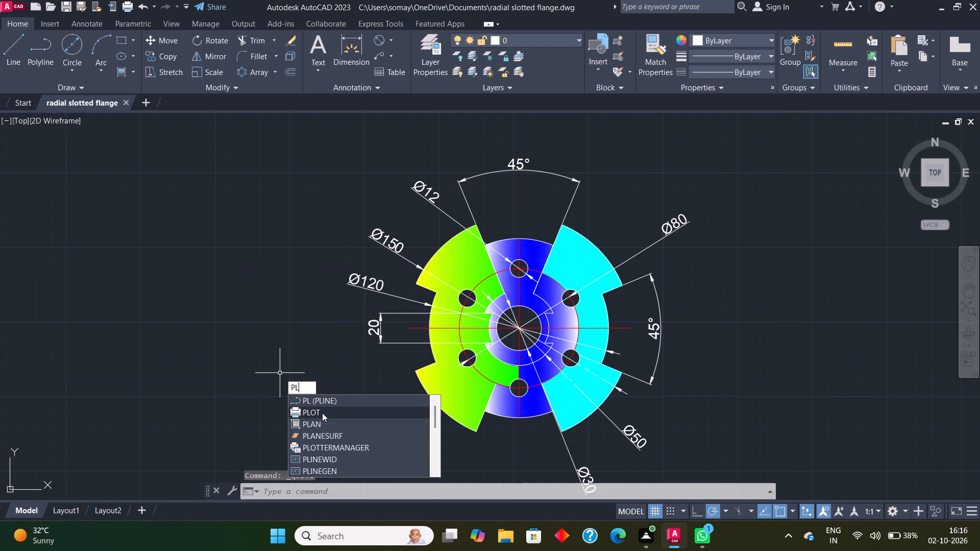
left_click(323, 413)
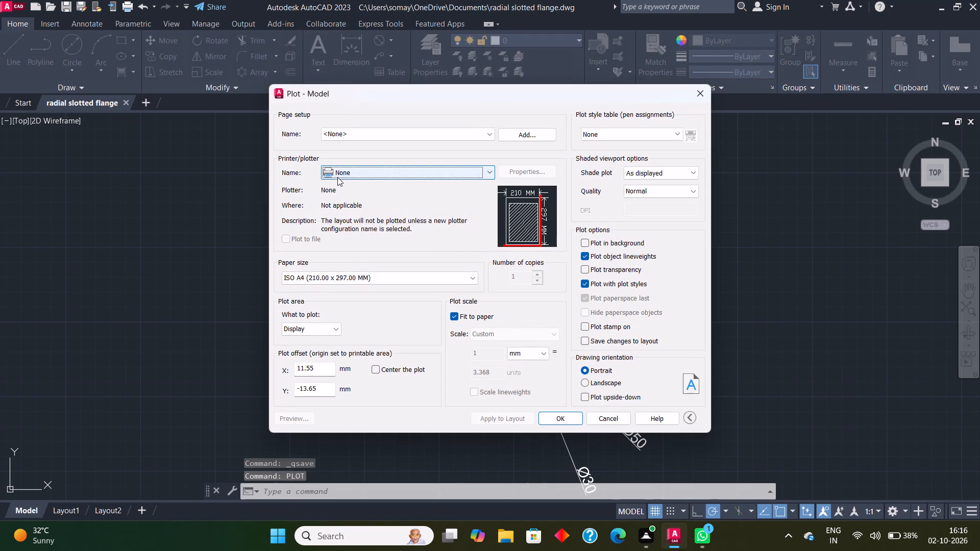
left_click(406, 172)
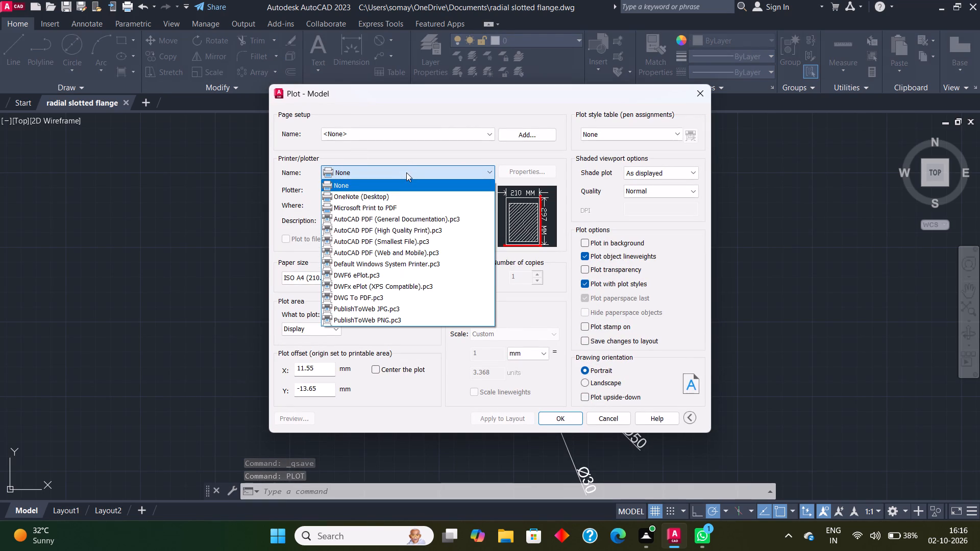
left_click(400, 296)
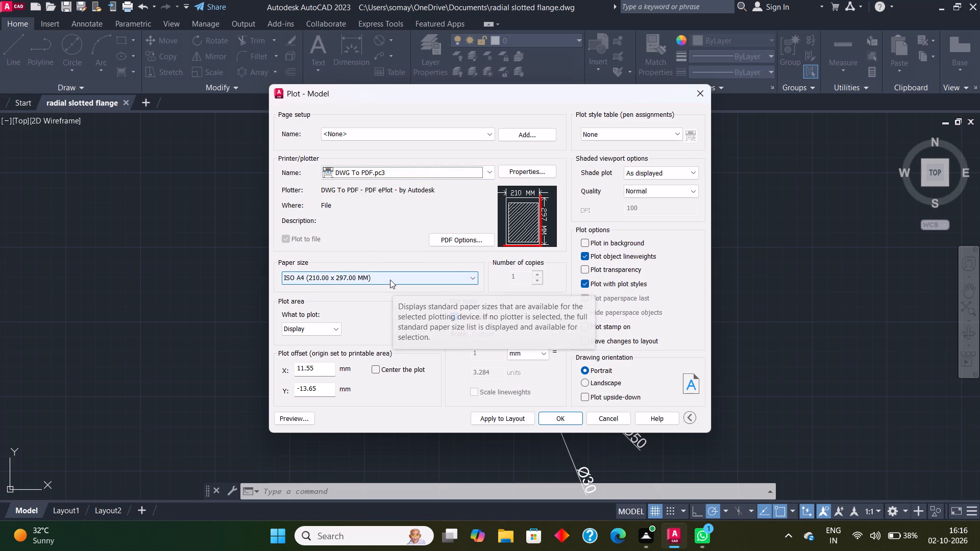
left_click(390, 280)
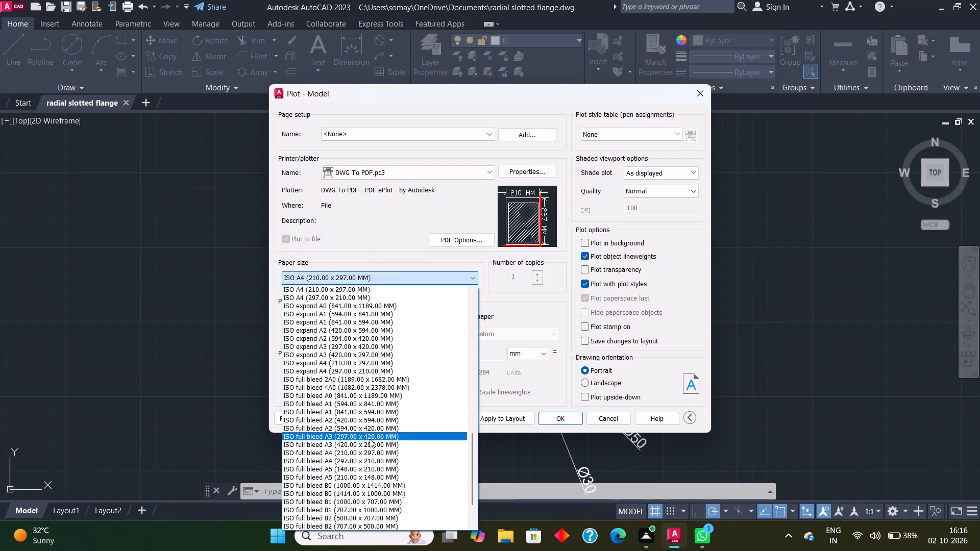
left_click(364, 460)
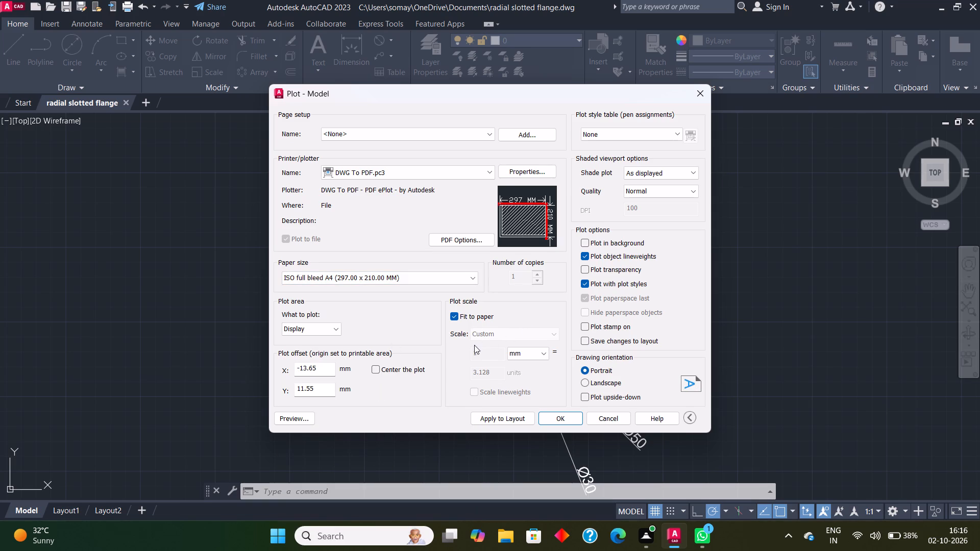
left_click(585, 382)
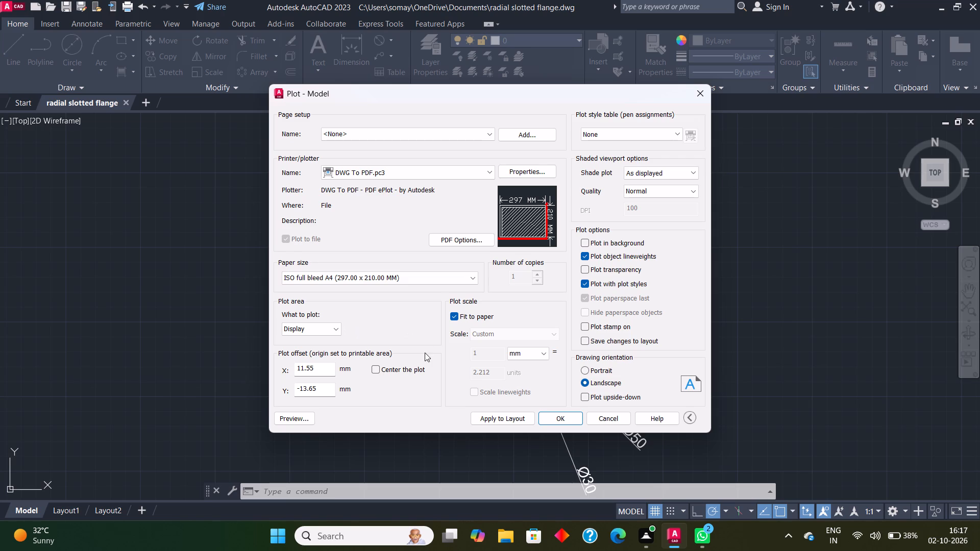
left_click(375, 366)
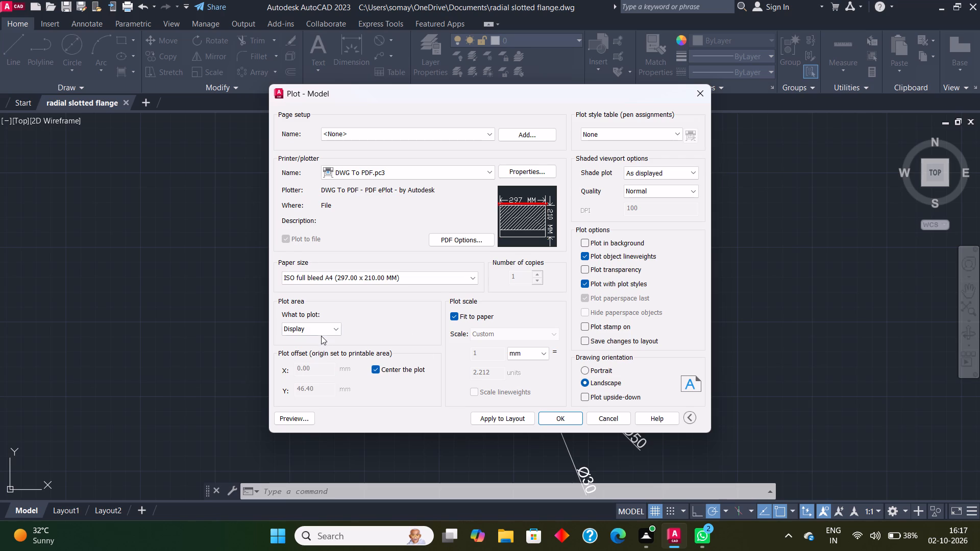
Set the plot area to a window enclosing the whole flange and all its dimensions.
left_click(333, 327)
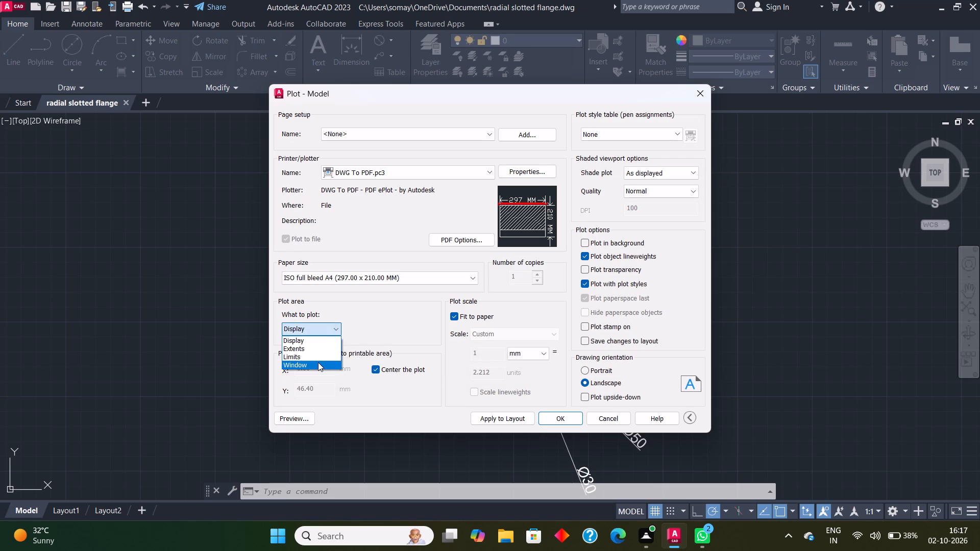
left_click(318, 362)
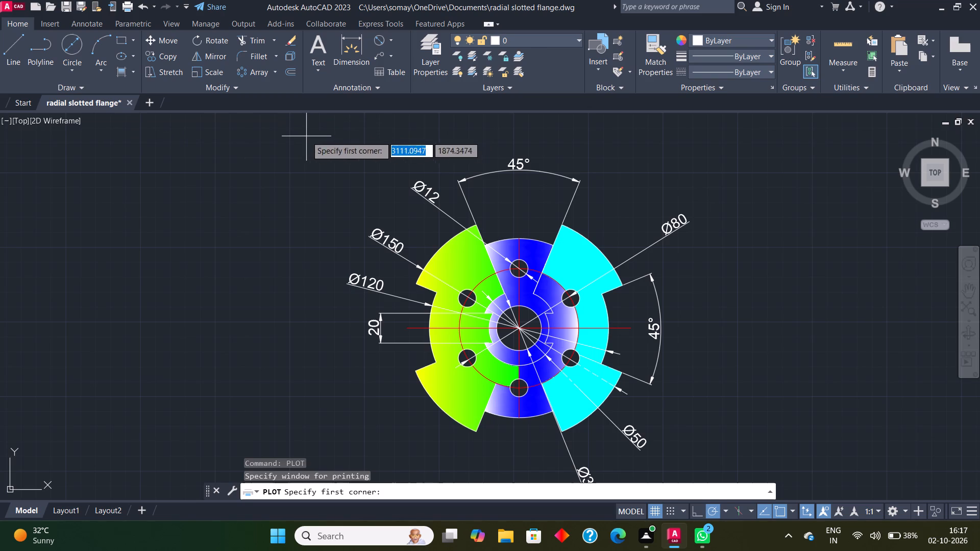
left_click_drag(306, 136, 764, 408)
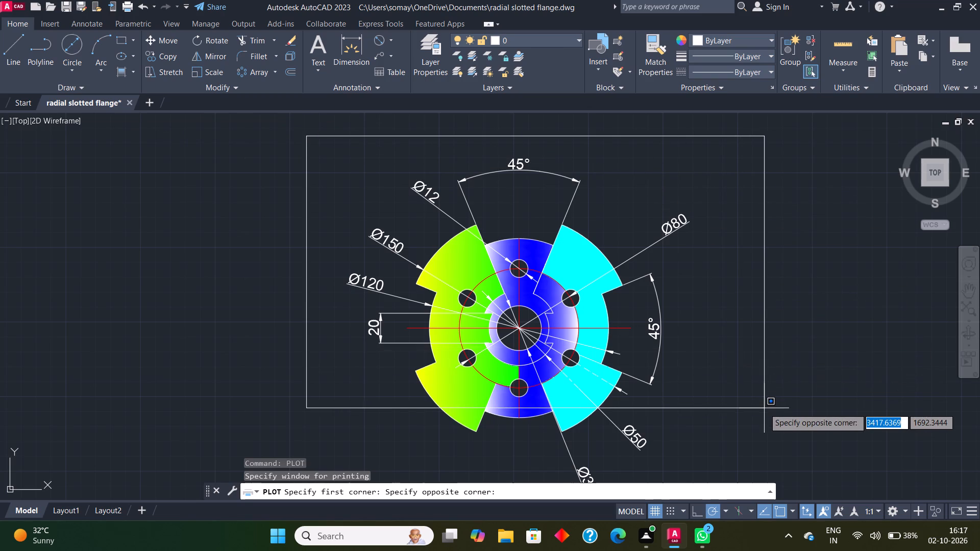
scroll(764, 408, "down", 1)
left_click_drag(764, 408, 766, 476)
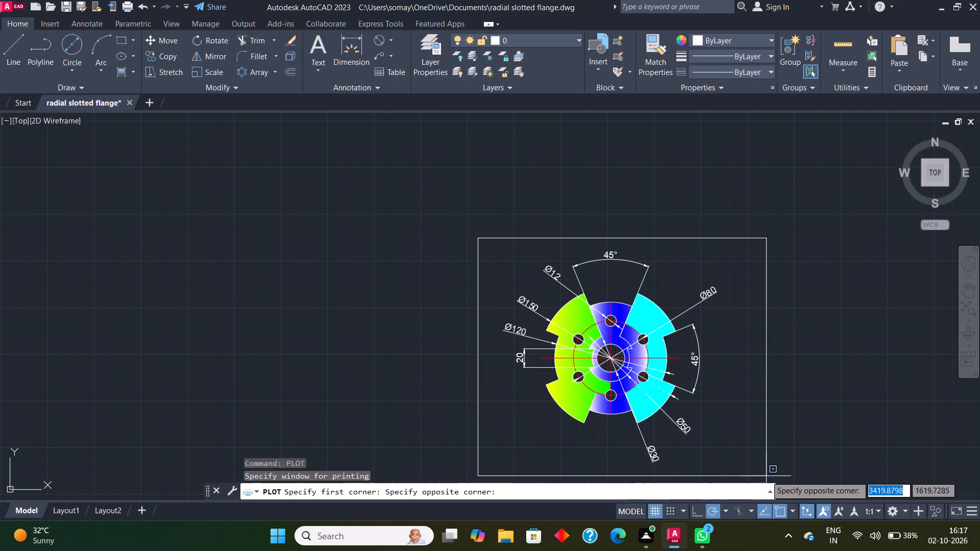
left_click_drag(766, 476, 766, 473)
left_click(766, 473)
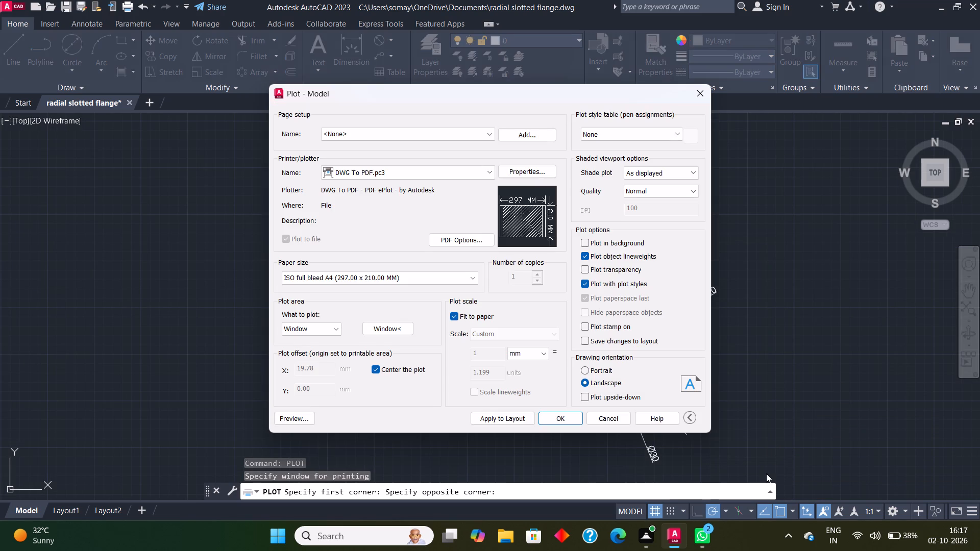
Plot the PDF to the tryfuji folder as "radial slotted flange-Model.pdf", and close the PDF that opens.
left_click(568, 417)
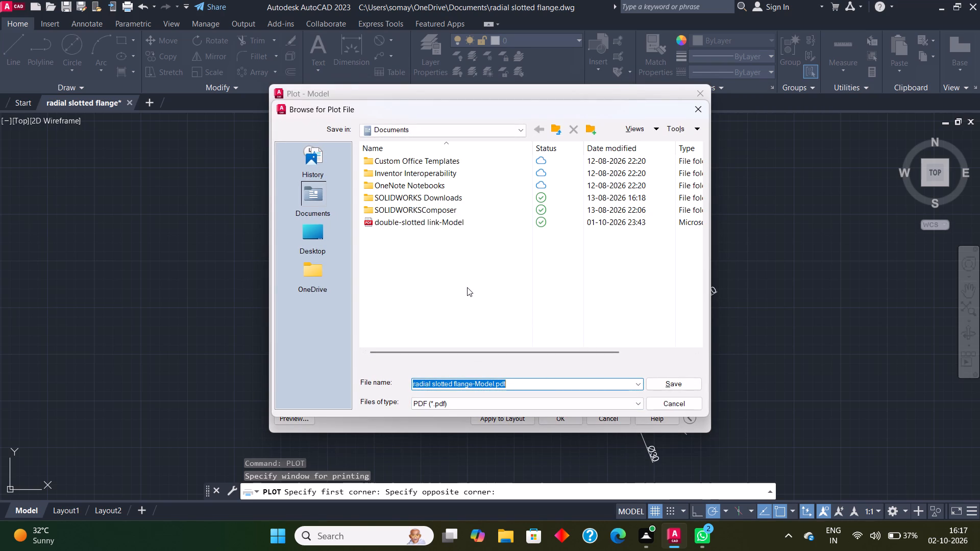
left_click(476, 132)
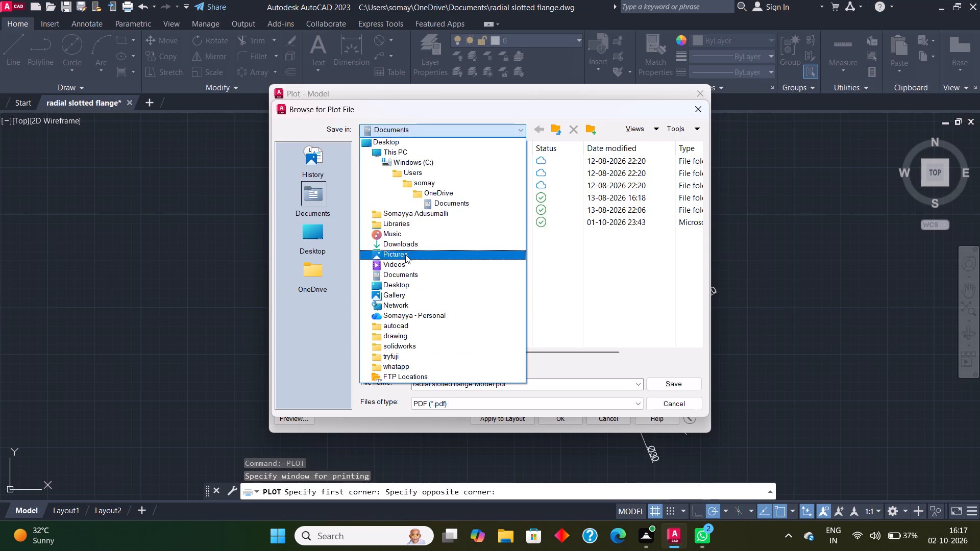
left_click(407, 354)
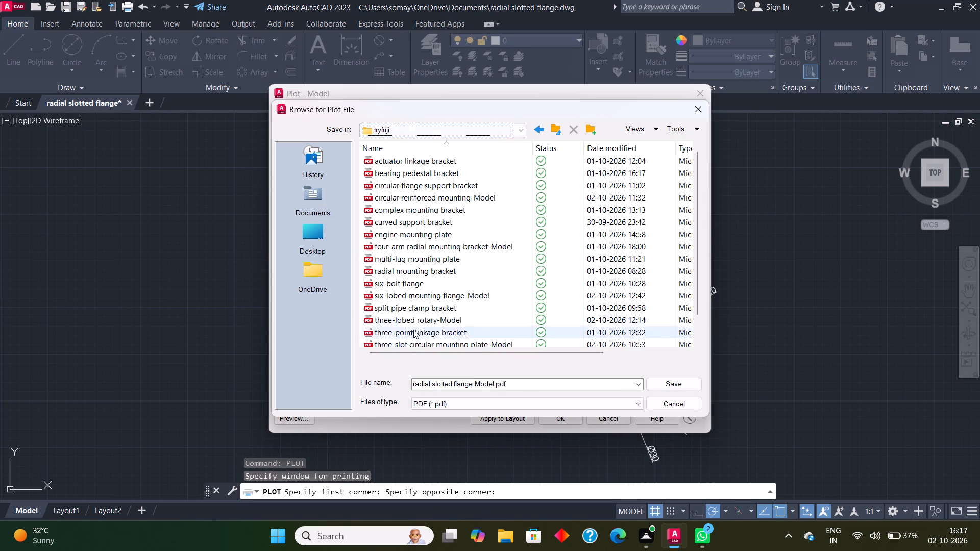
scroll(448, 284, "down", 3)
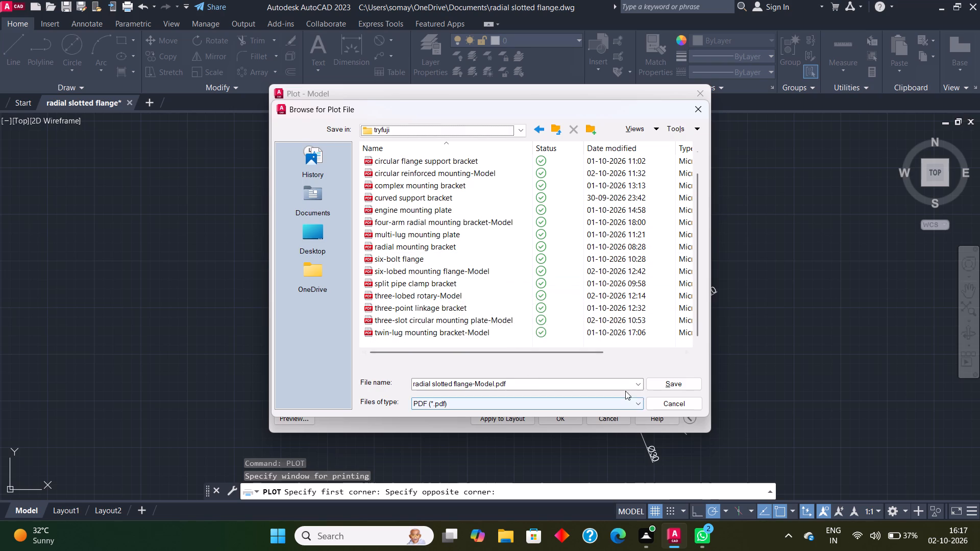
left_click(658, 383)
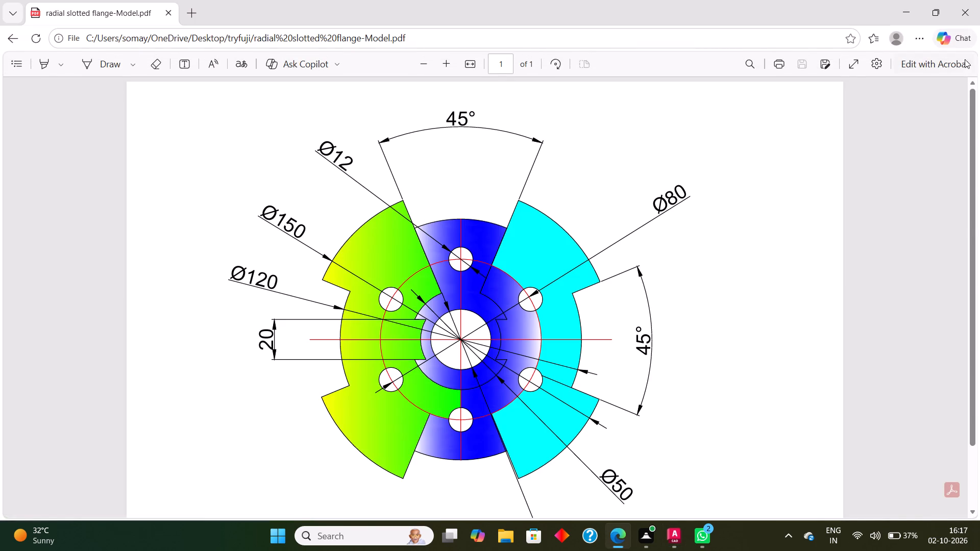
left_click(968, 18)
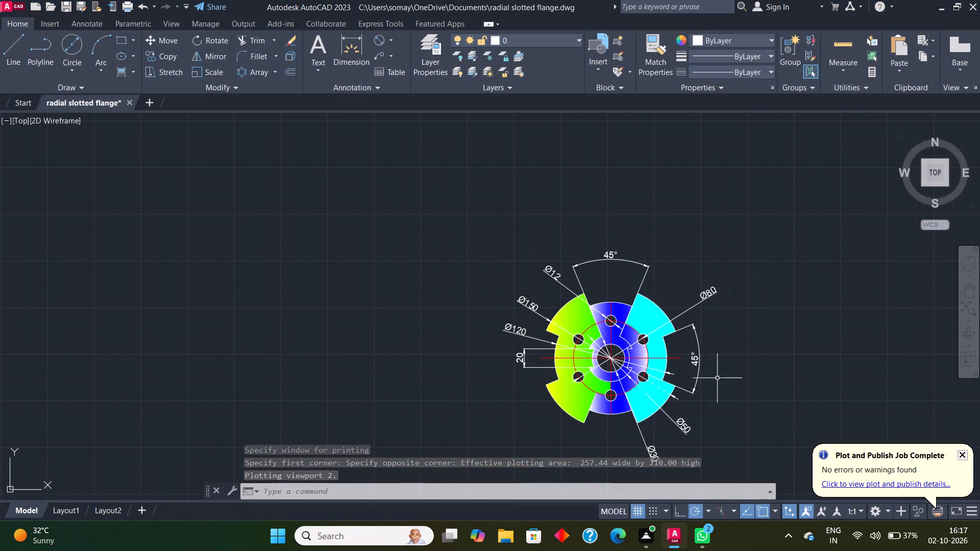